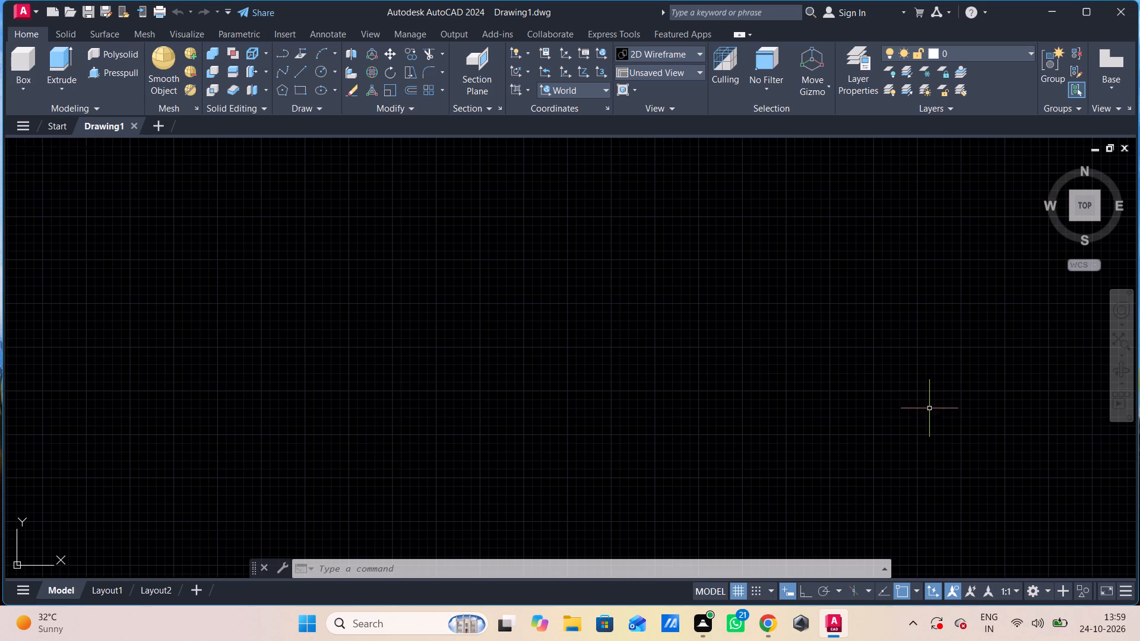
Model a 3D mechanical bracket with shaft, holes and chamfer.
Switch the viewport to the Front view.
left_click(29, 147)
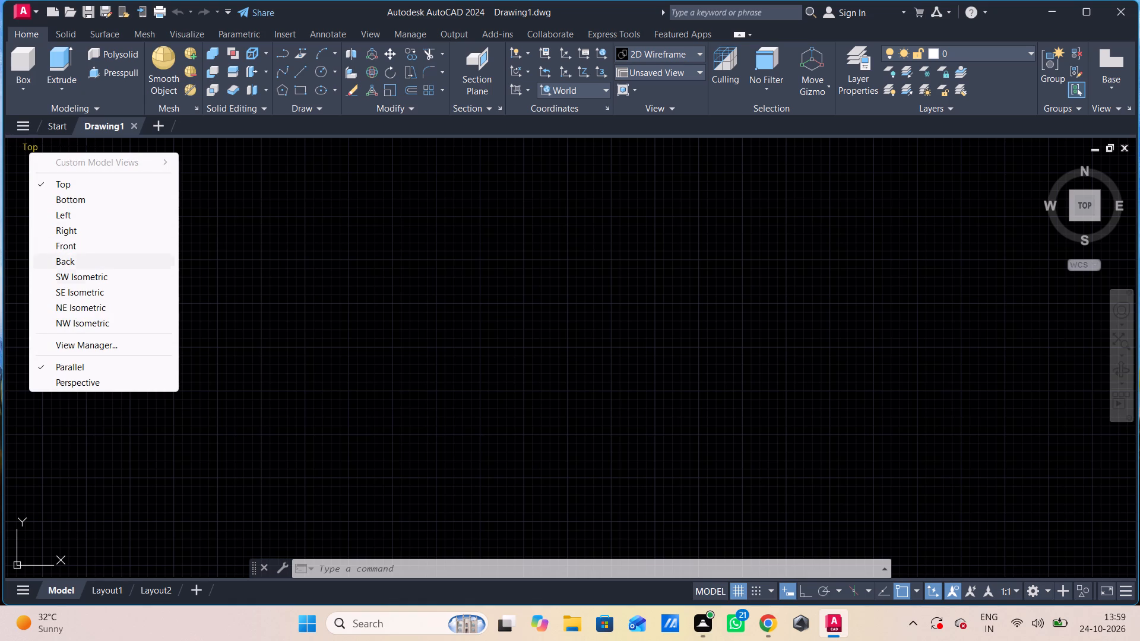
left_click(101, 240)
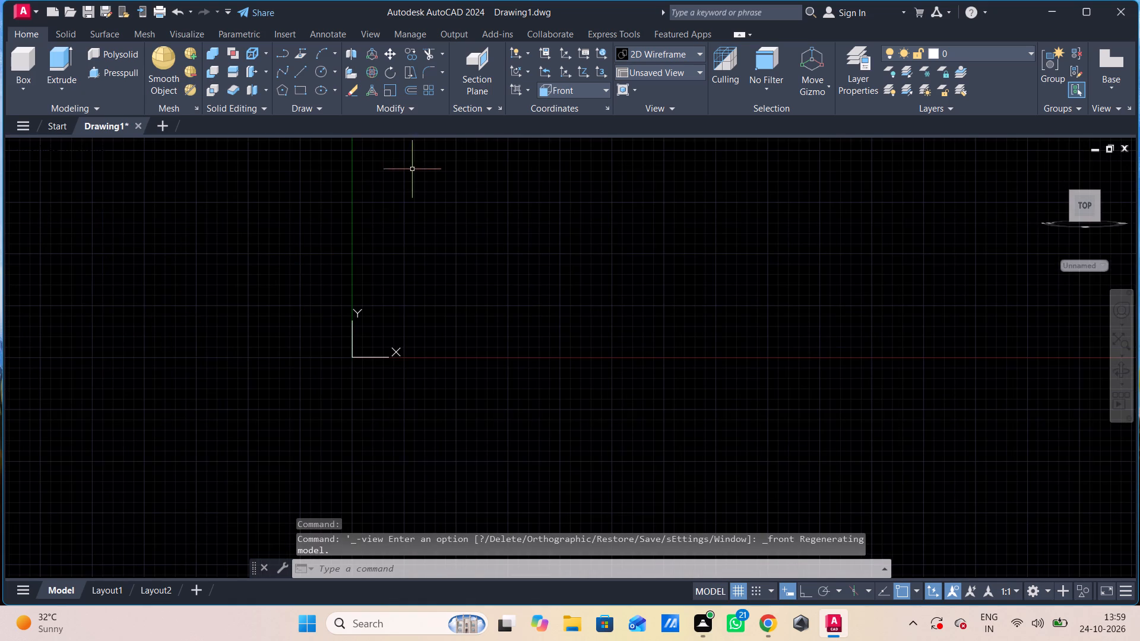
Draw a horizontal base line 92 units long to the right with Ortho on, keeping the Line command running.
middle_click_drag(408, 202, 96, 413)
scroll(734, 407, "up", 2)
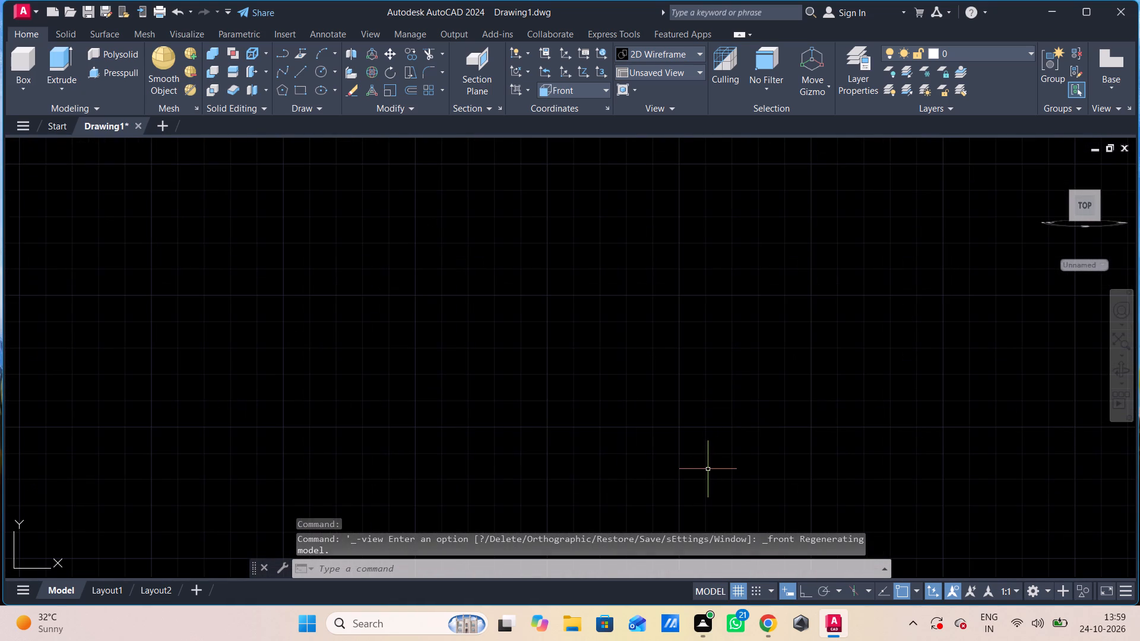
type("l")
key("space")
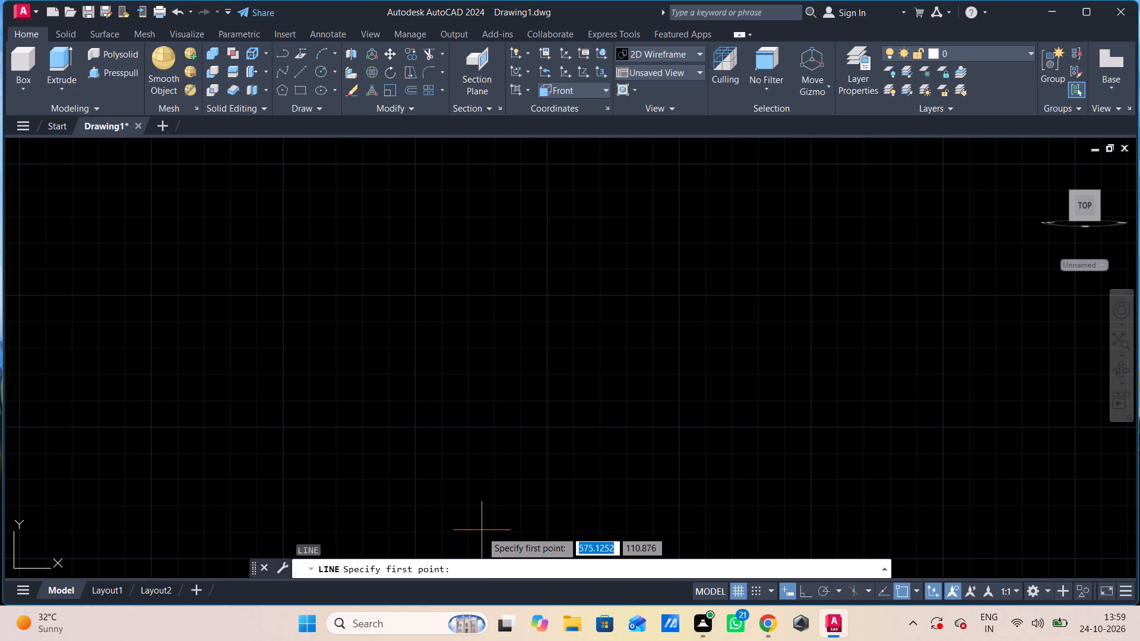
left_click(414, 344)
key("F8")
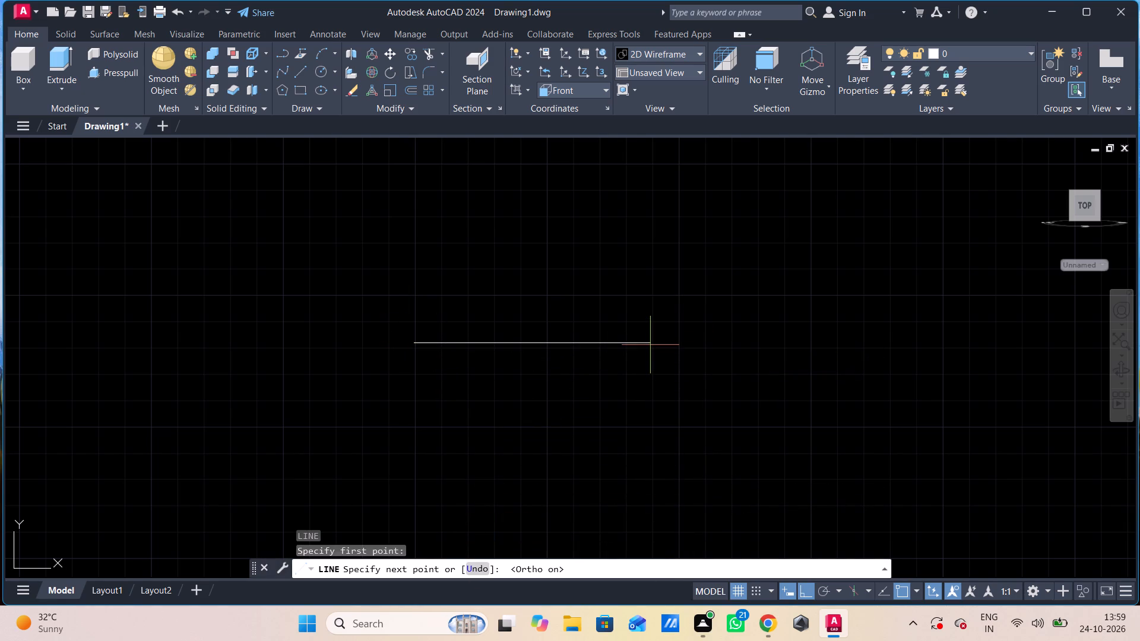
type("92")
key("Return")
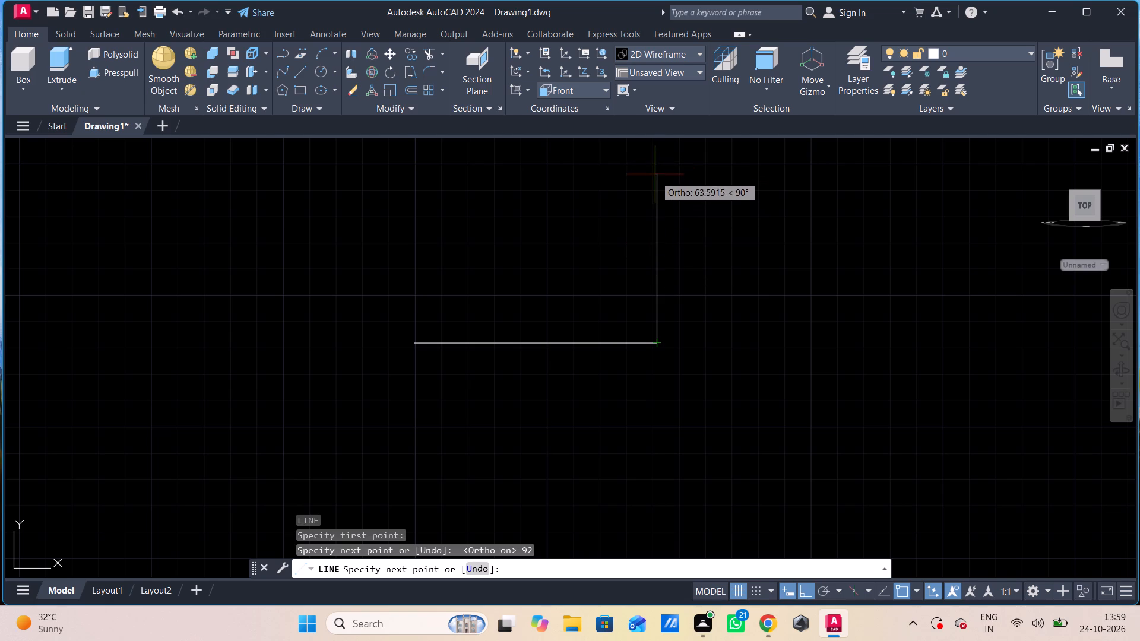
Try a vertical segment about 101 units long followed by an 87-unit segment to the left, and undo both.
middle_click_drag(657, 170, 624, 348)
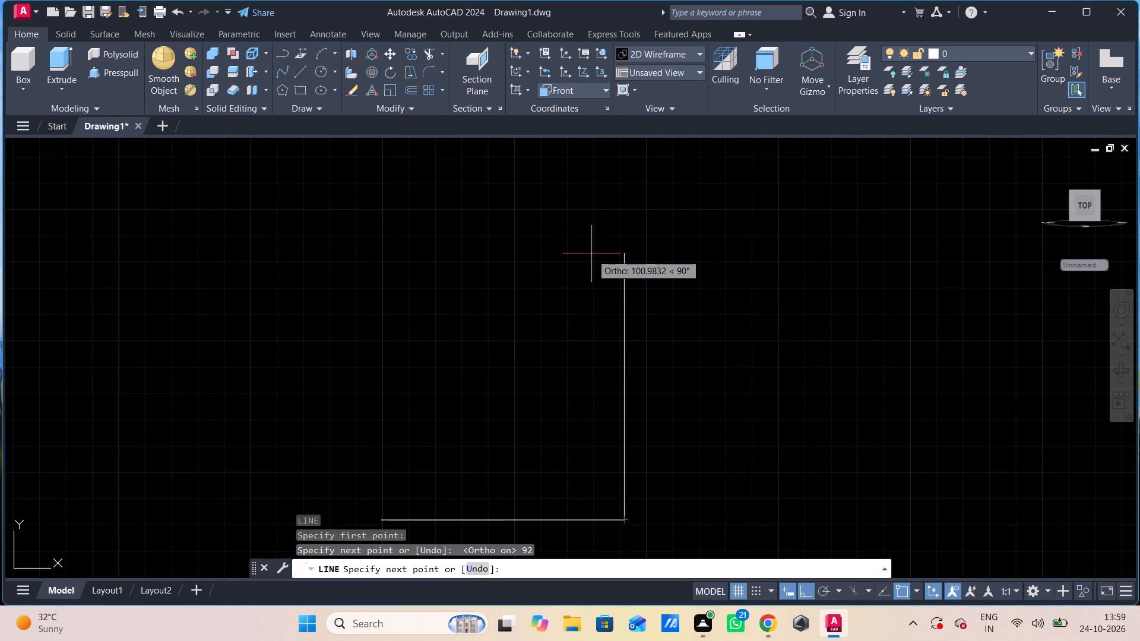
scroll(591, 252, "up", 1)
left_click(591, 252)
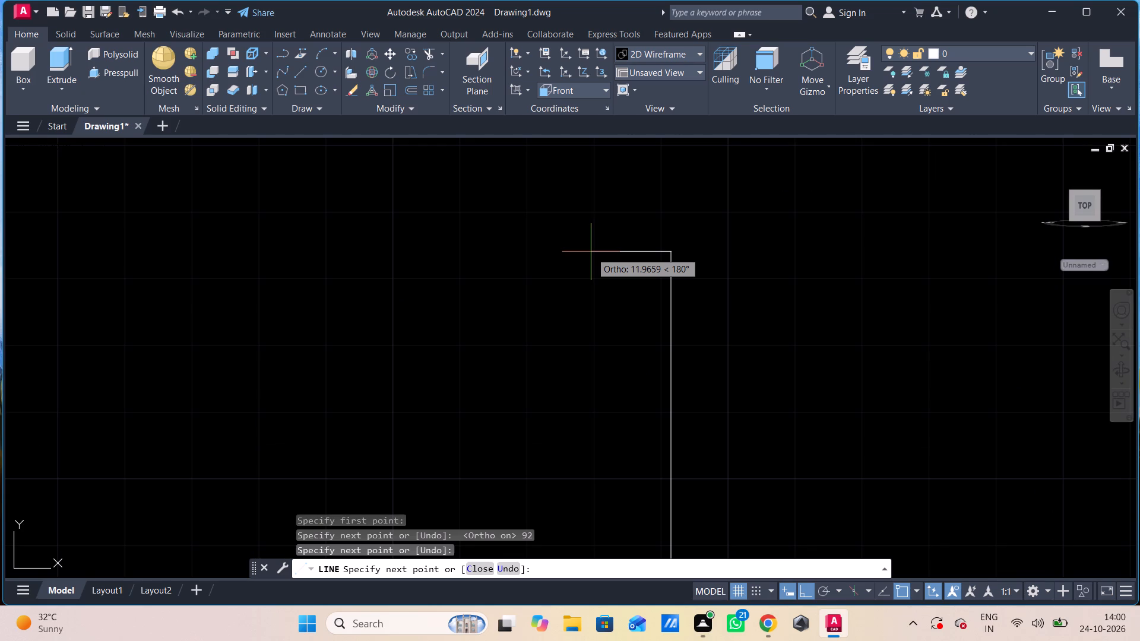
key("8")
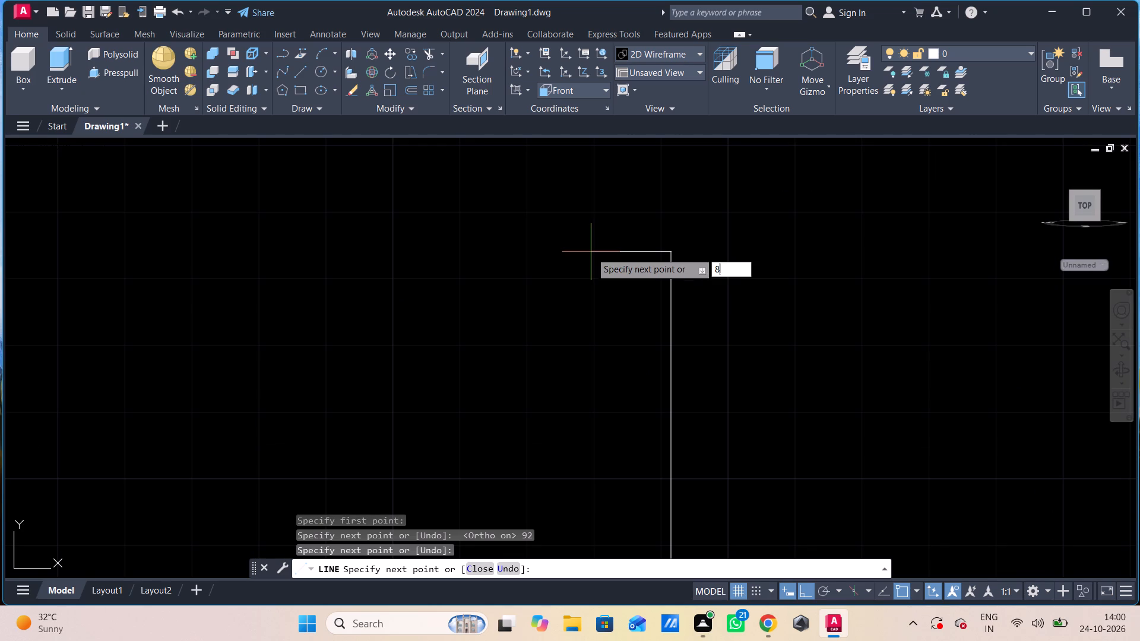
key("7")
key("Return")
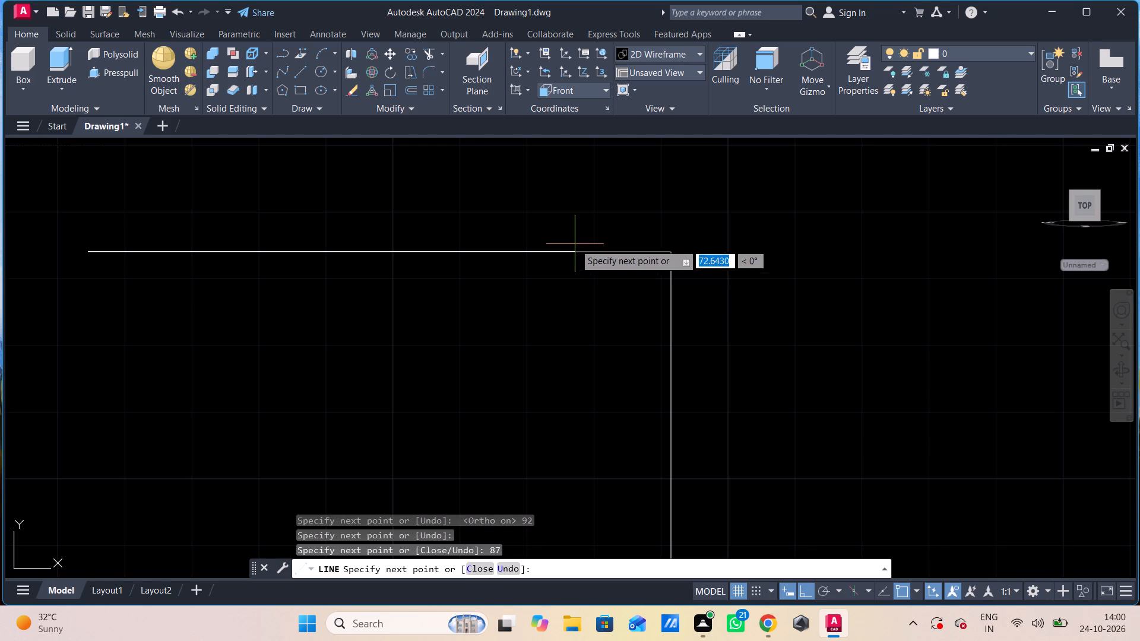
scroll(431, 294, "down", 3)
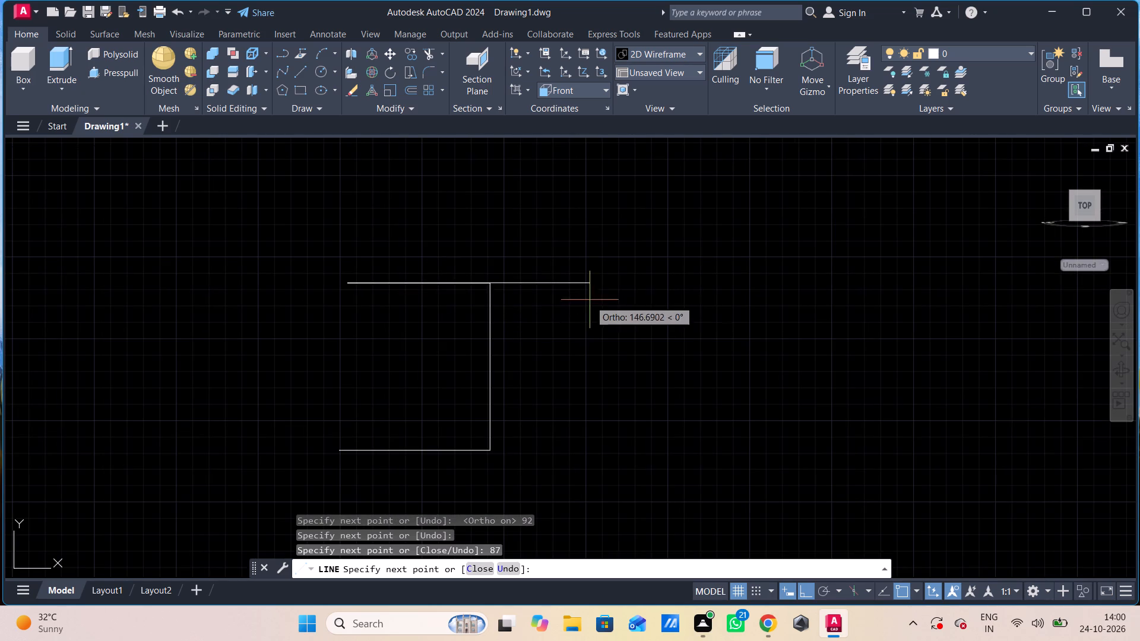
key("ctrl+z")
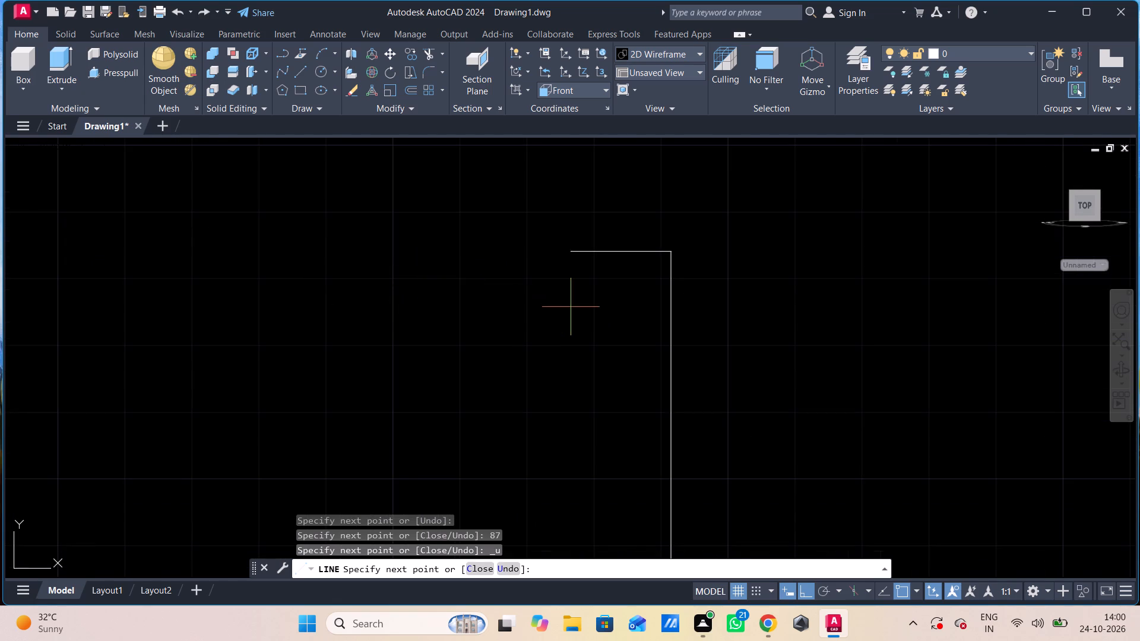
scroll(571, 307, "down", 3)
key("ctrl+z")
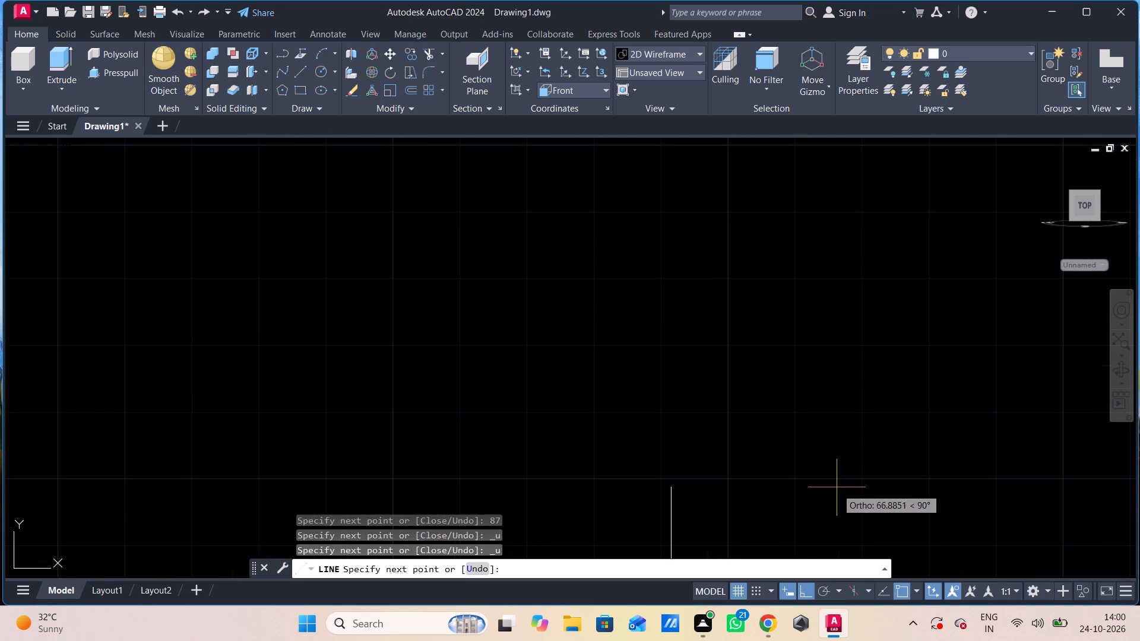
Continue from the base line's right end with an 87-unit segment upward and a 12-unit segment to the left, and end the line.
scroll(586, 292, "down", 2)
middle_click_drag(585, 297, 557, 132)
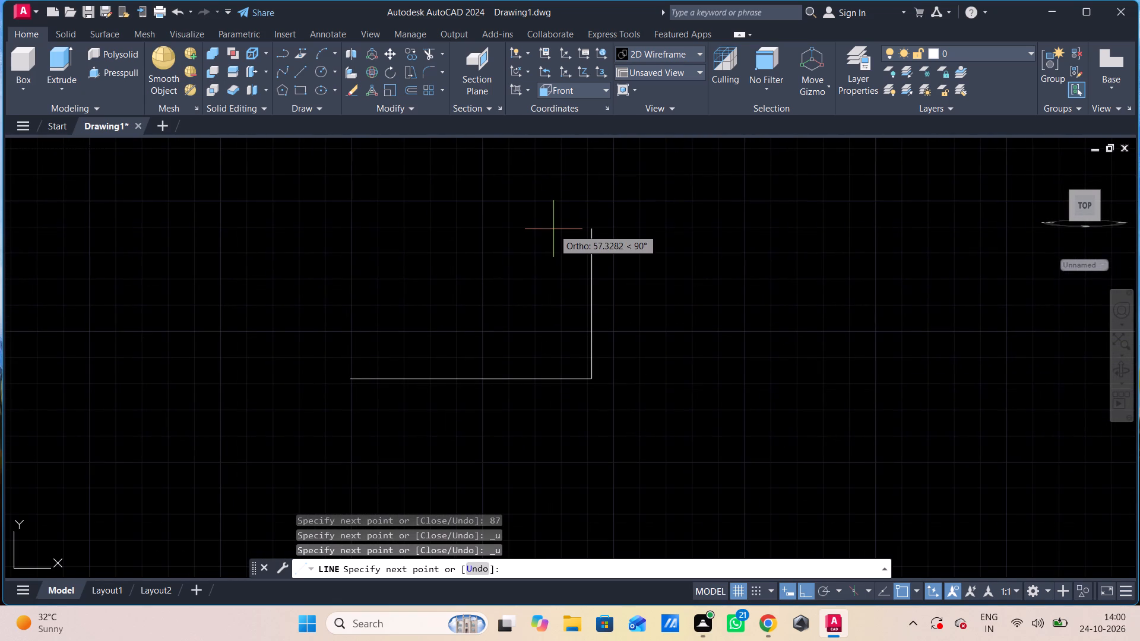
type("87")
key("Return")
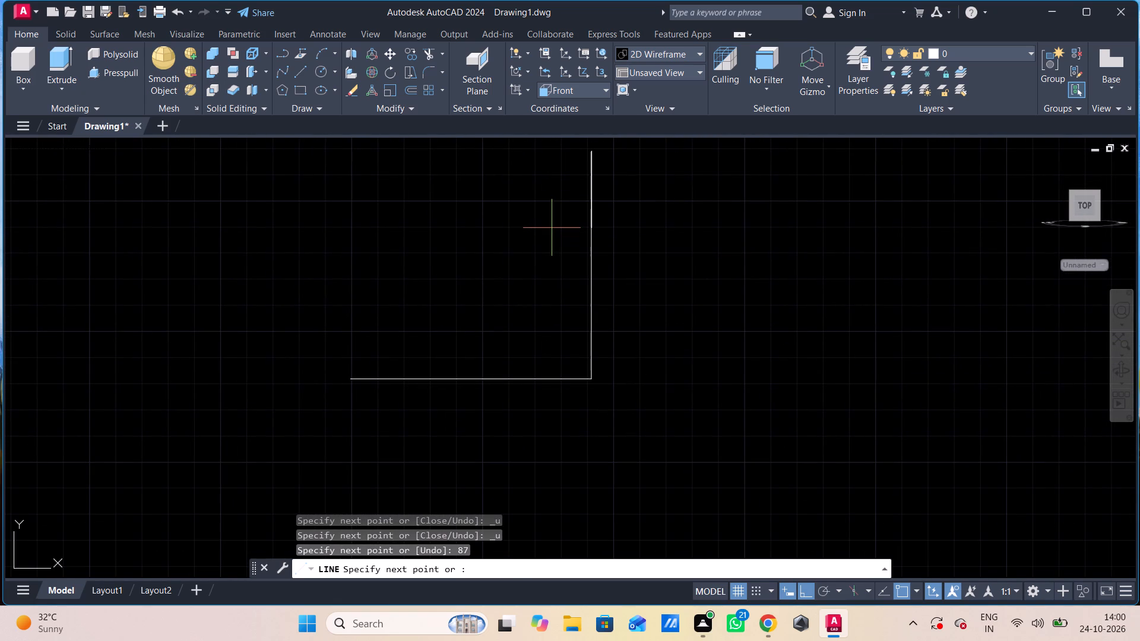
middle_click_drag(305, 169, 312, 224)
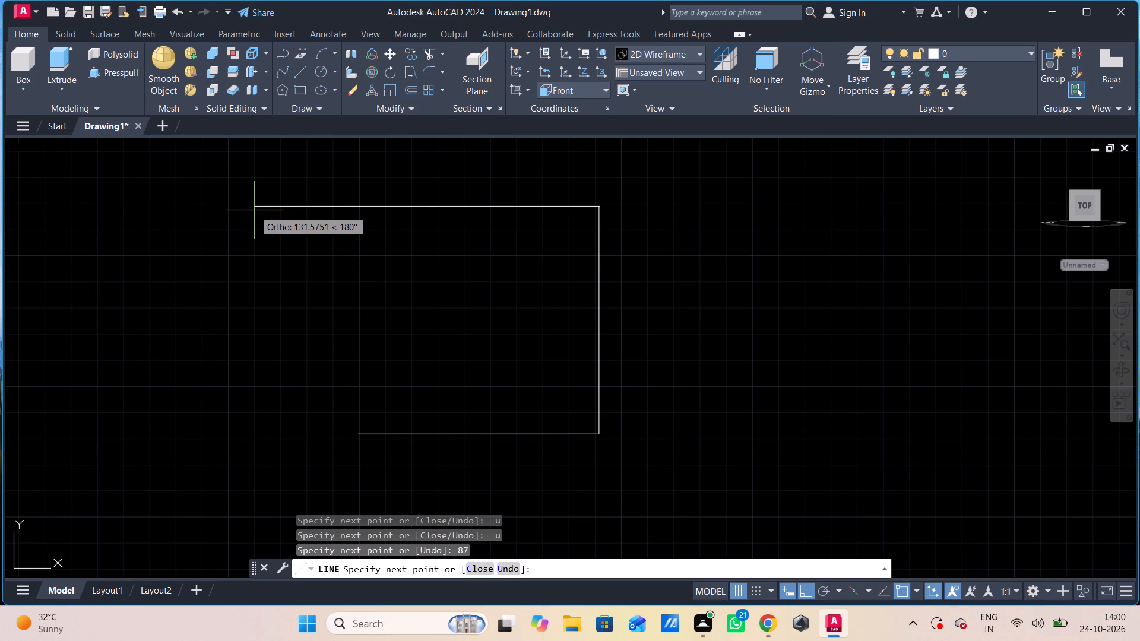
type("12")
key("Return")
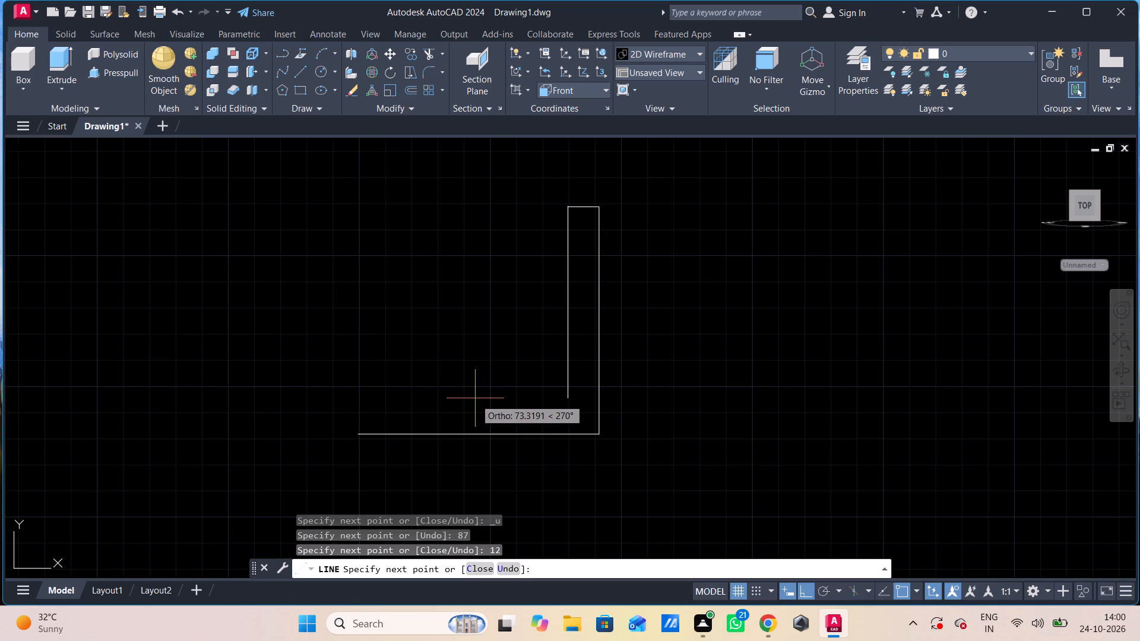
key("Escape")
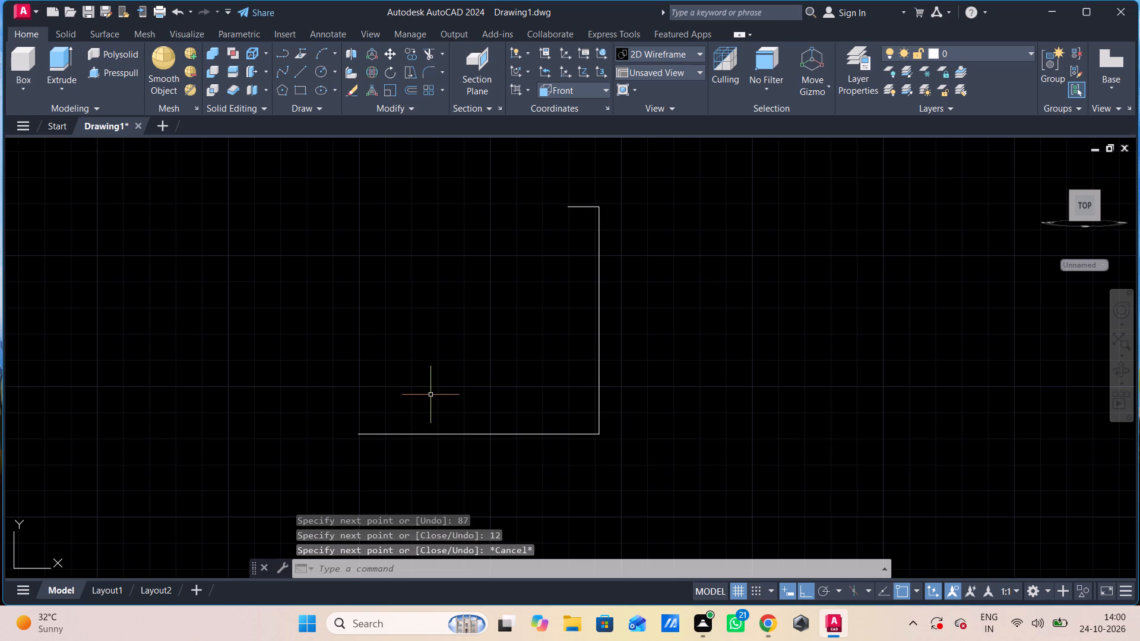
Close the L-shaped profile from the base's left end: 12 units up, 80 units right, and up to the open top endpoint.
key("l")
key("Return")
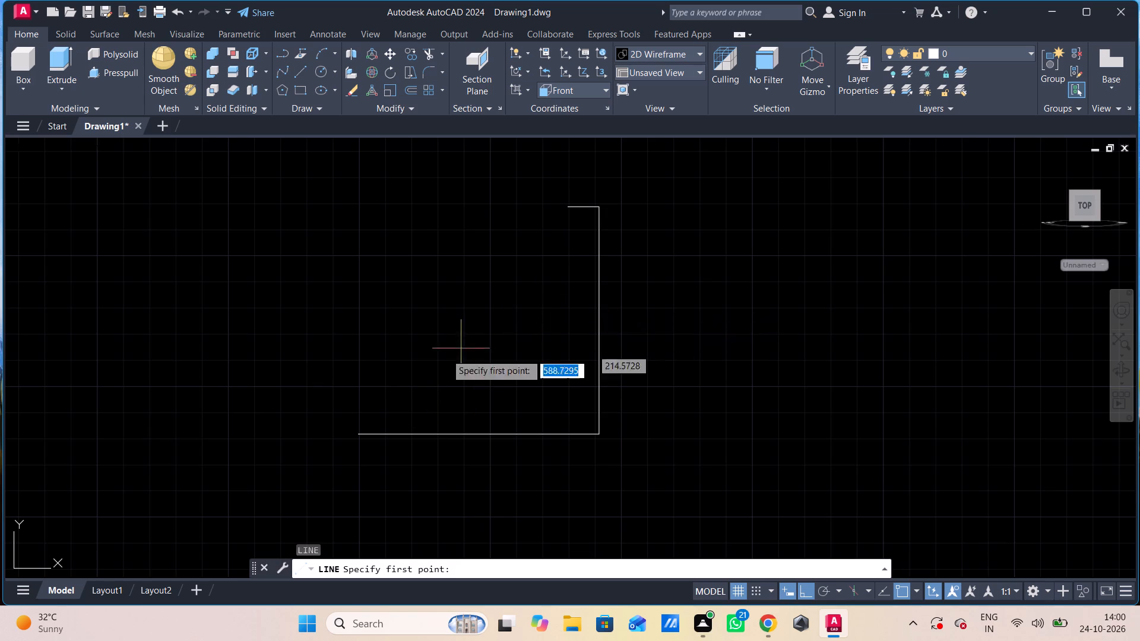
left_click(357, 435)
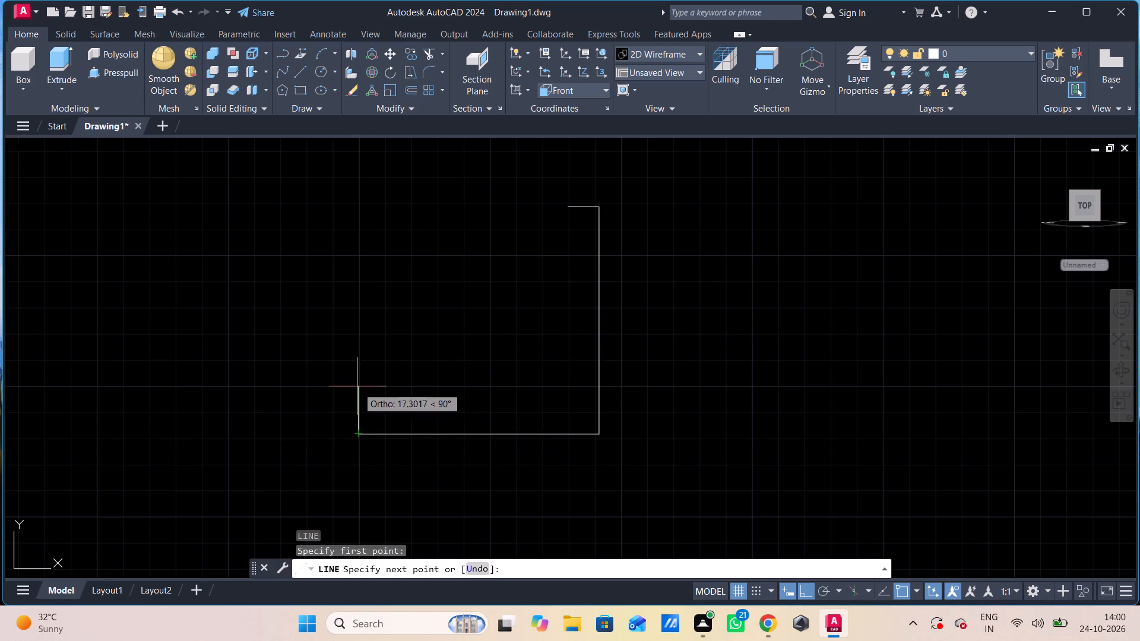
type("12")
key("Return")
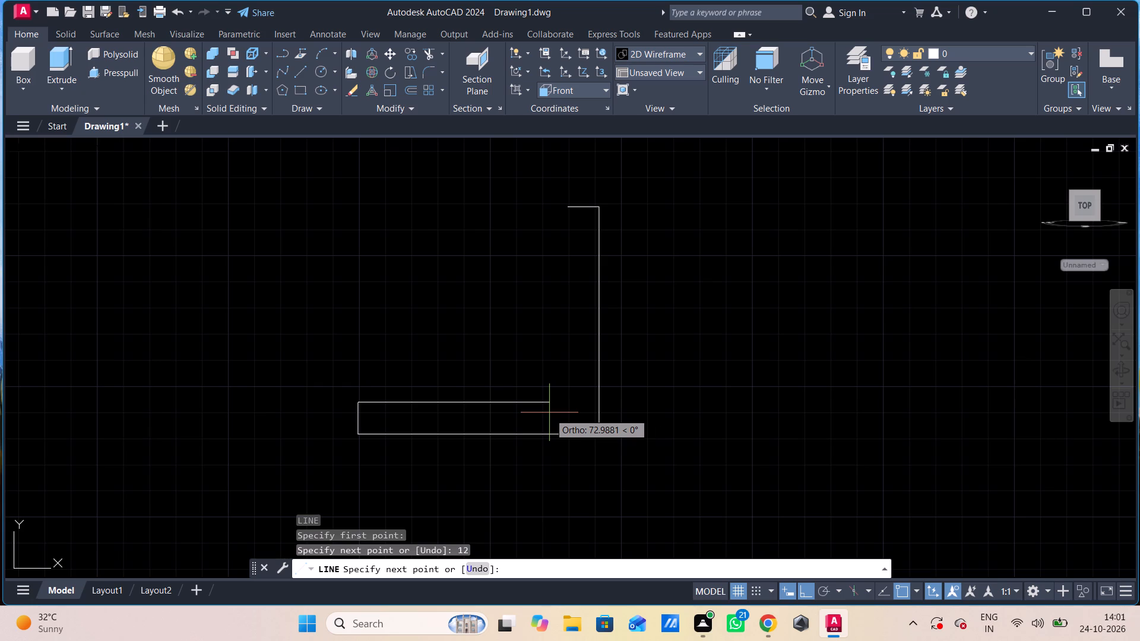
type("80")
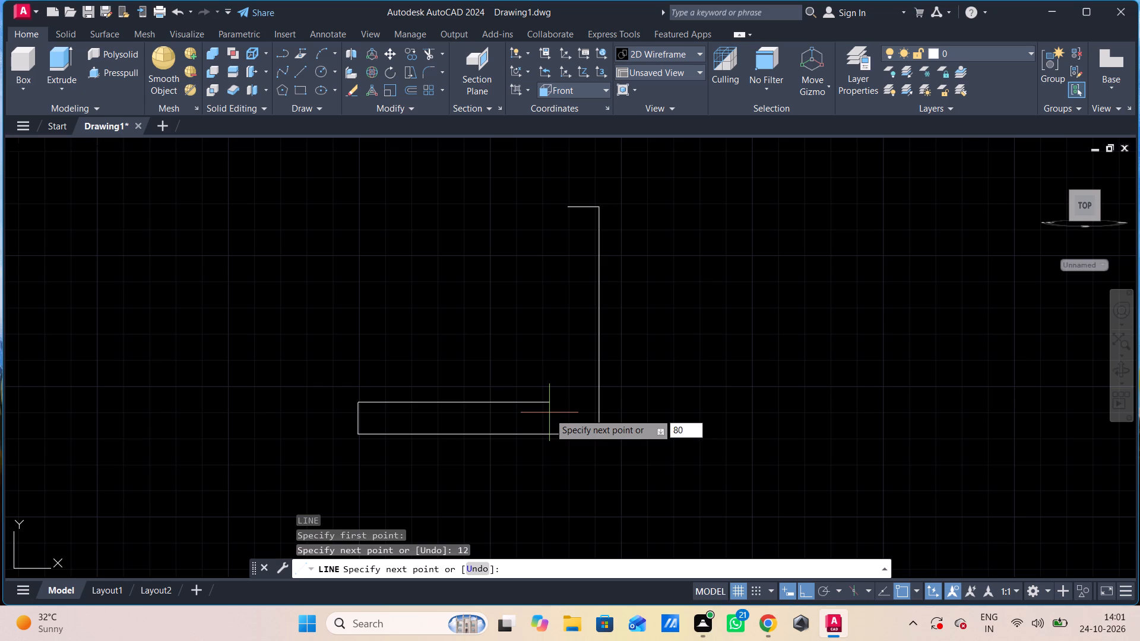
key("Return")
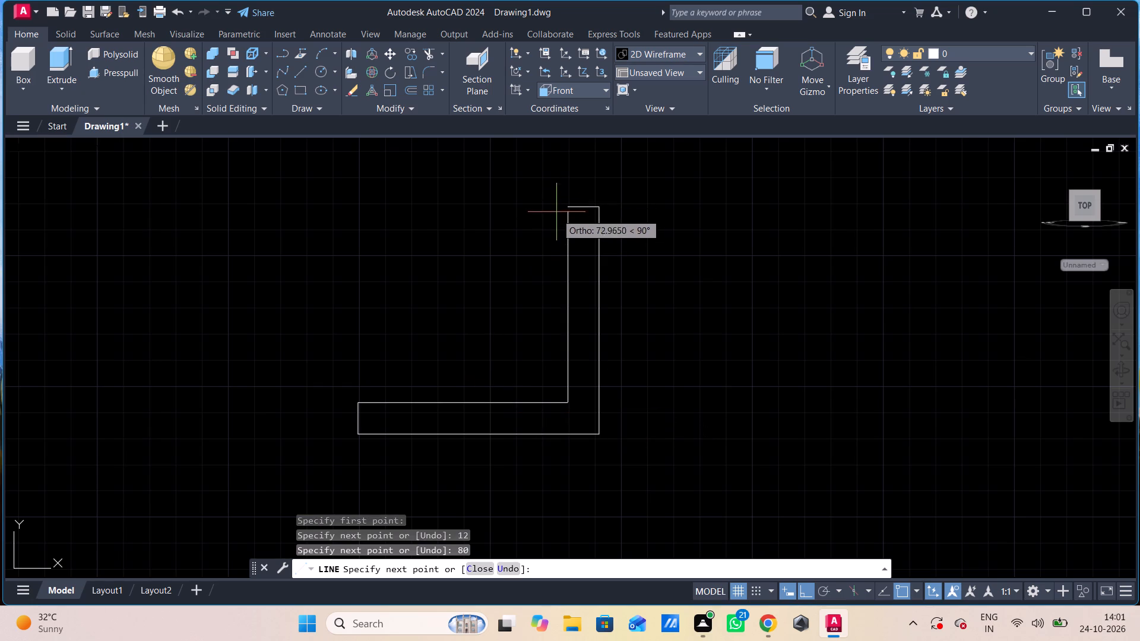
left_click(569, 211)
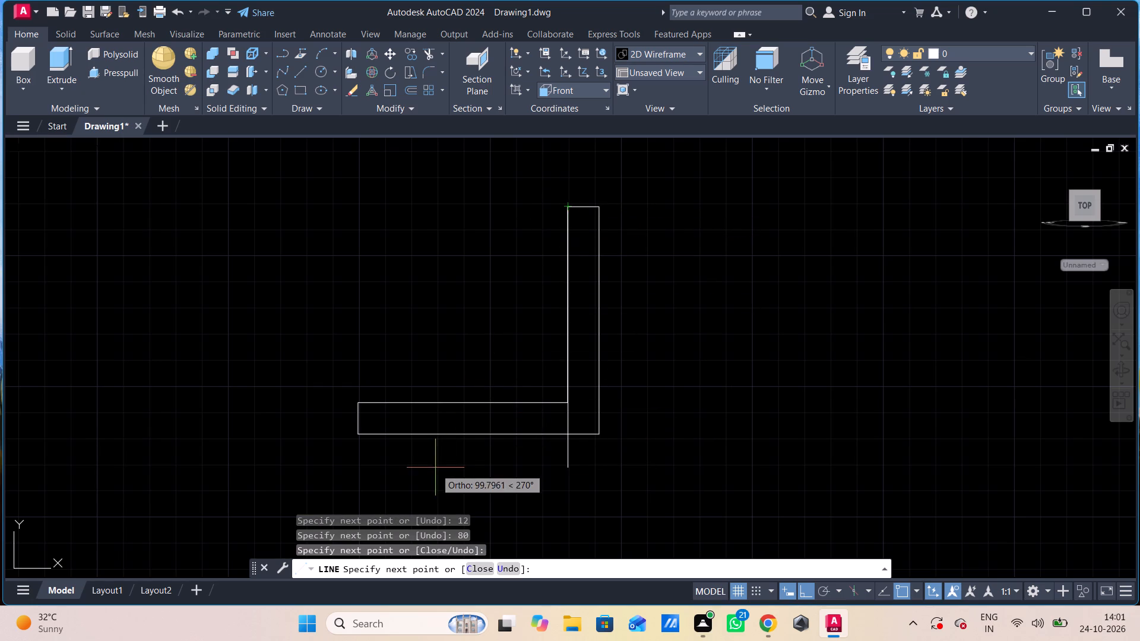
key("Escape")
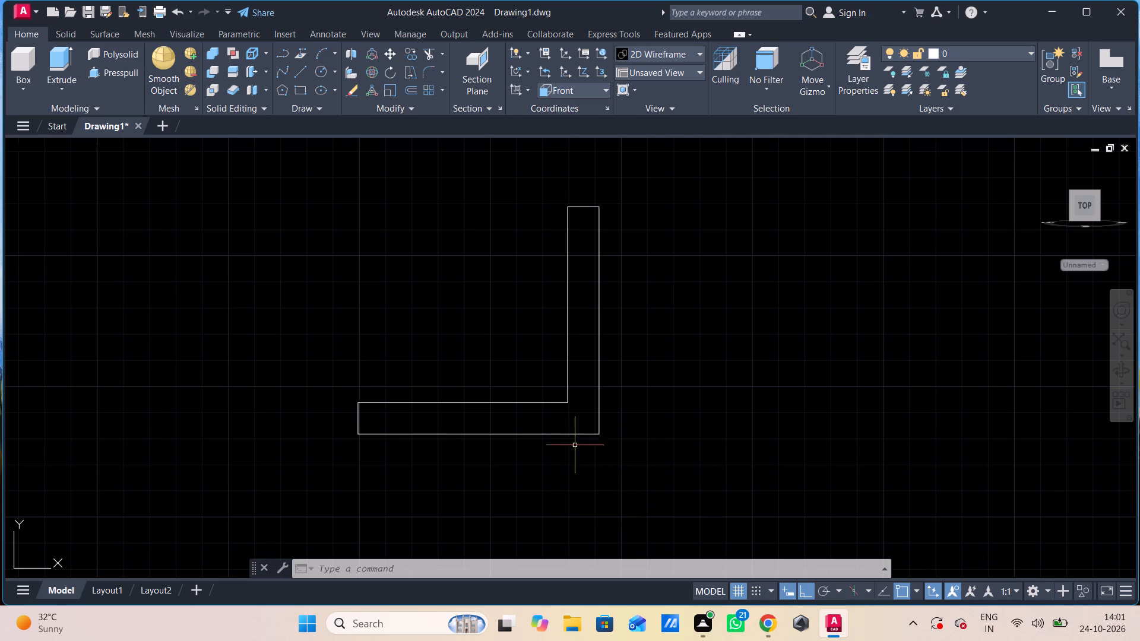
Presspull the closed L-shaped profile to an extrusion height of 74.
left_click(99, 70)
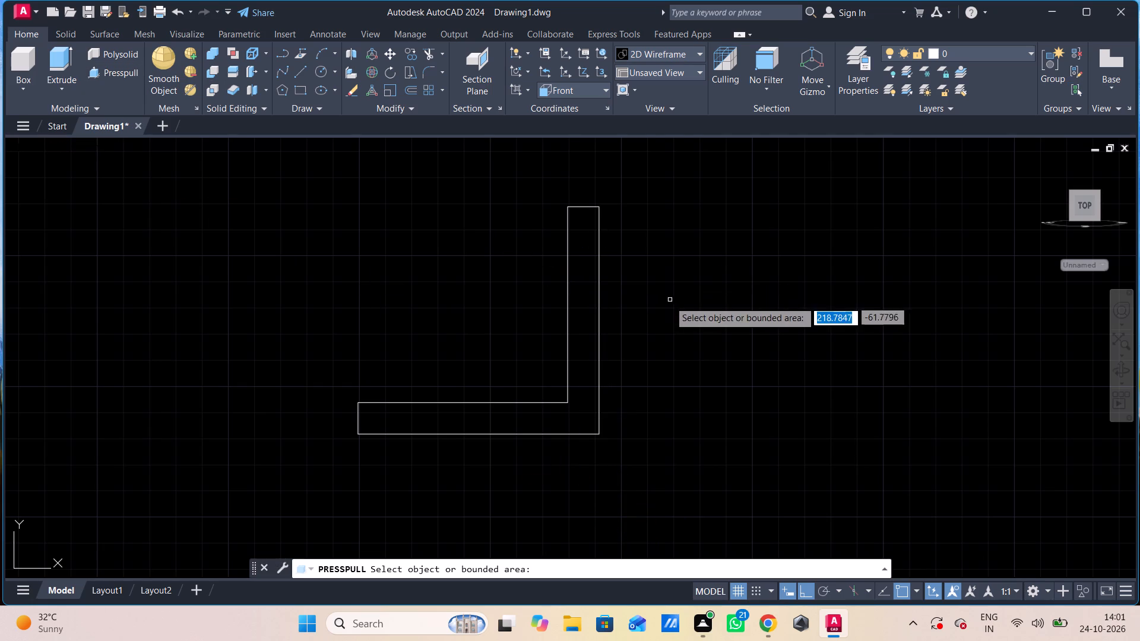
middle_click_drag(617, 310, 543, 348, "shift")
left_click(564, 330)
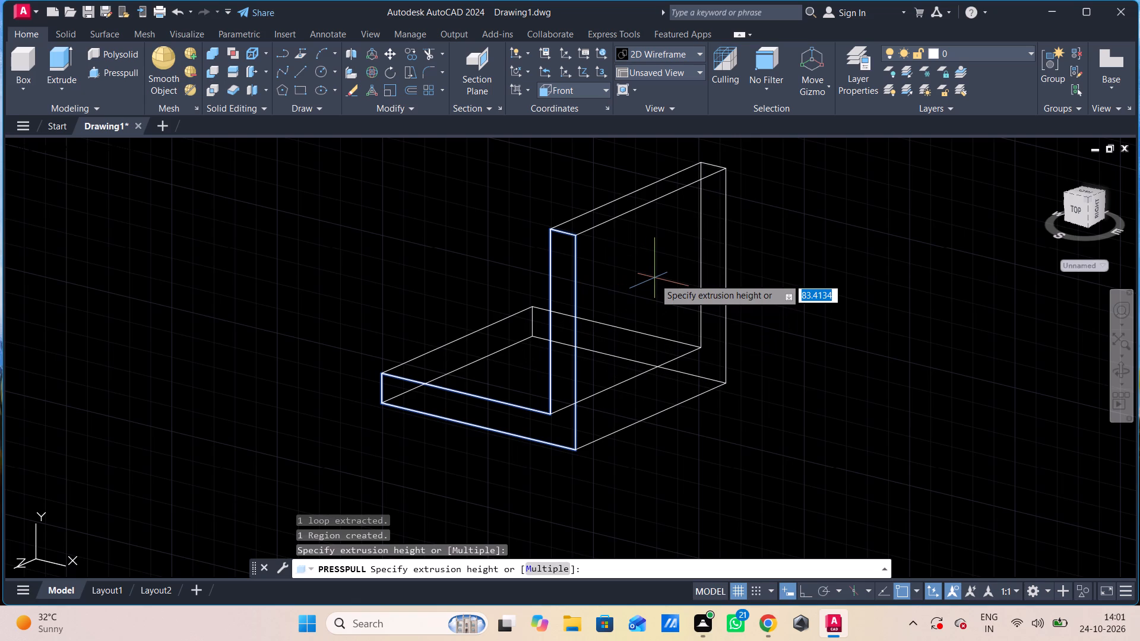
type("74")
key("Return")
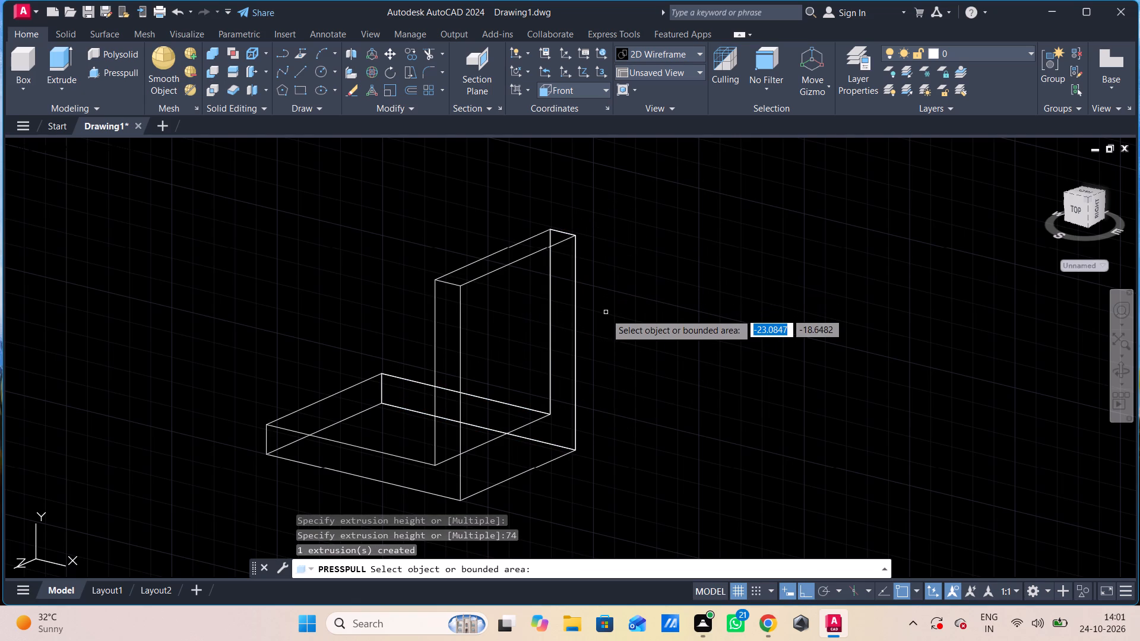
key("Escape")
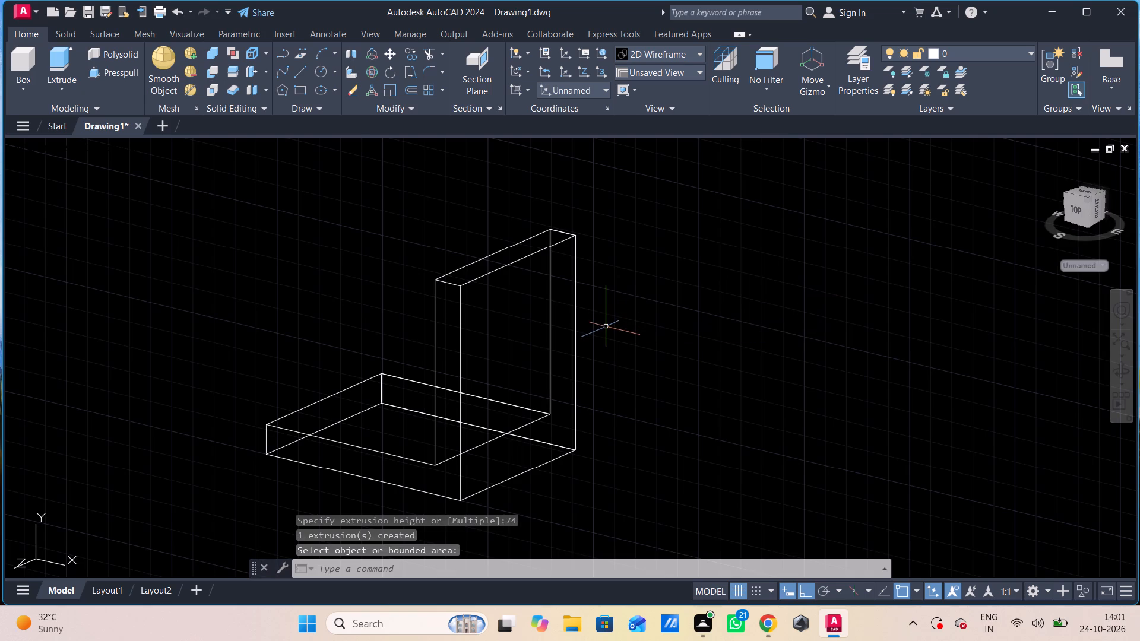
Set the visual style of the viewport to Shades of Gray.
middle_click_drag(606, 327, 699, 285)
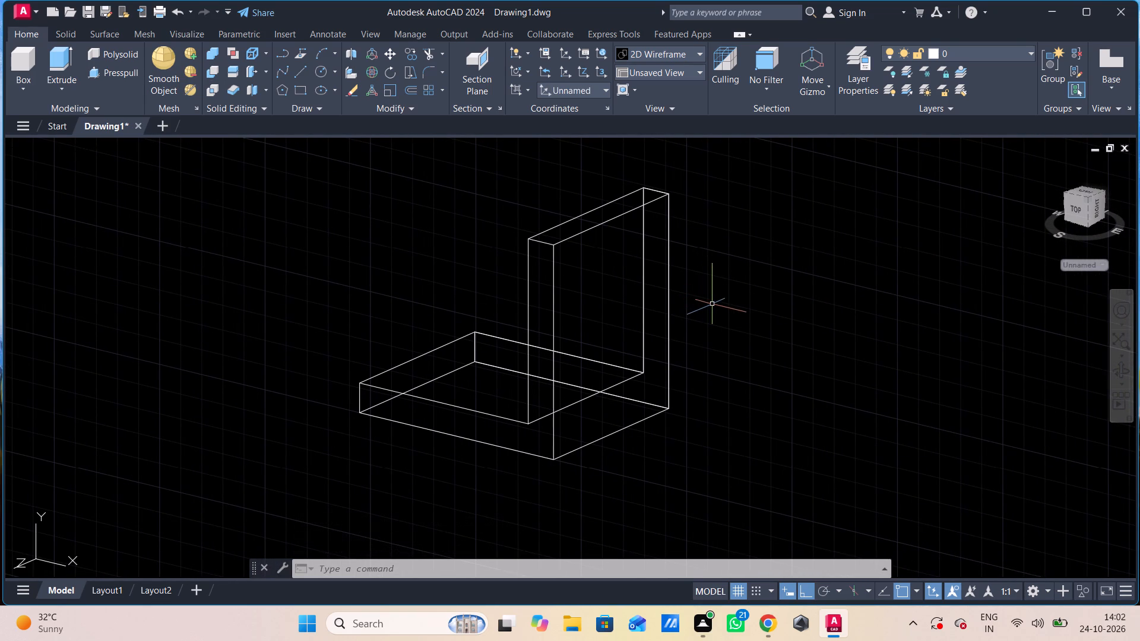
middle_click_drag(716, 304, 625, 307)
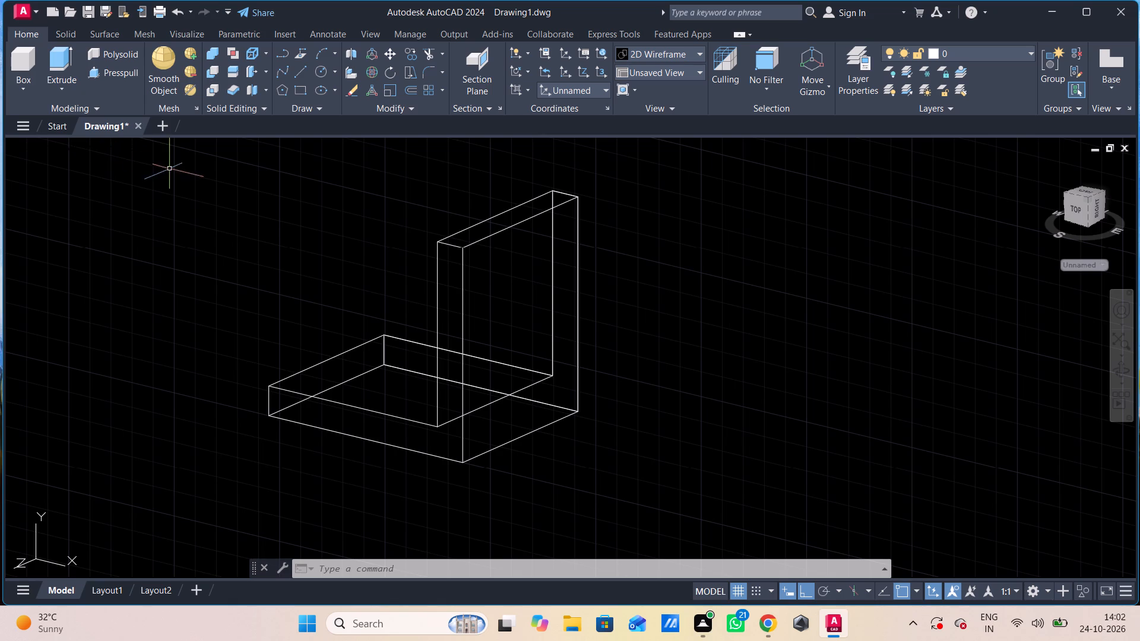
left_click(103, 143)
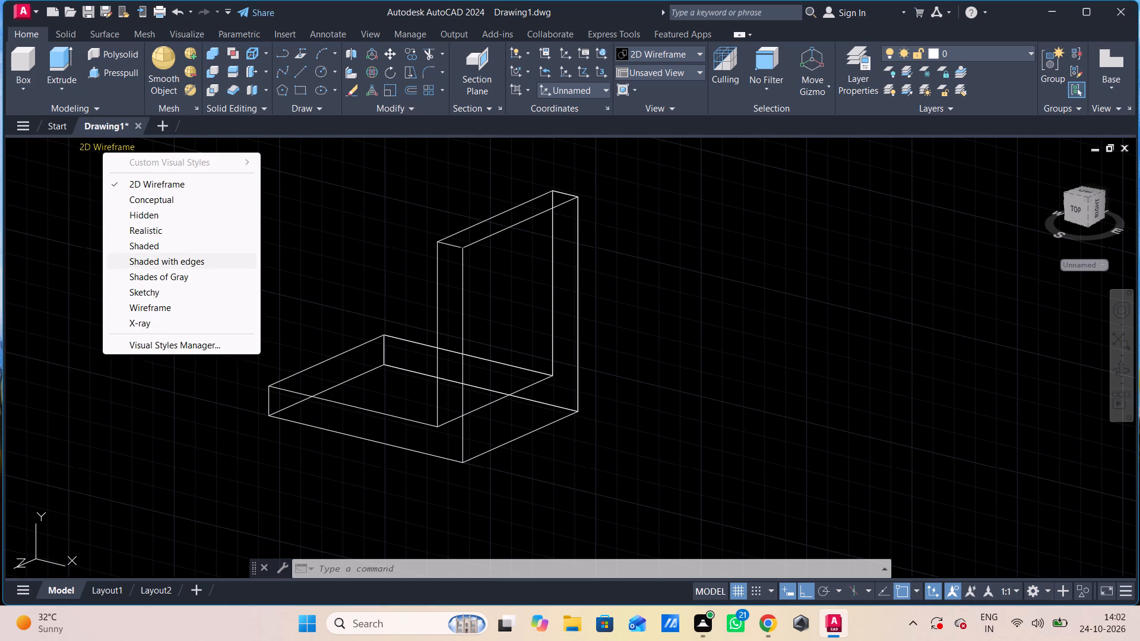
left_click(169, 274)
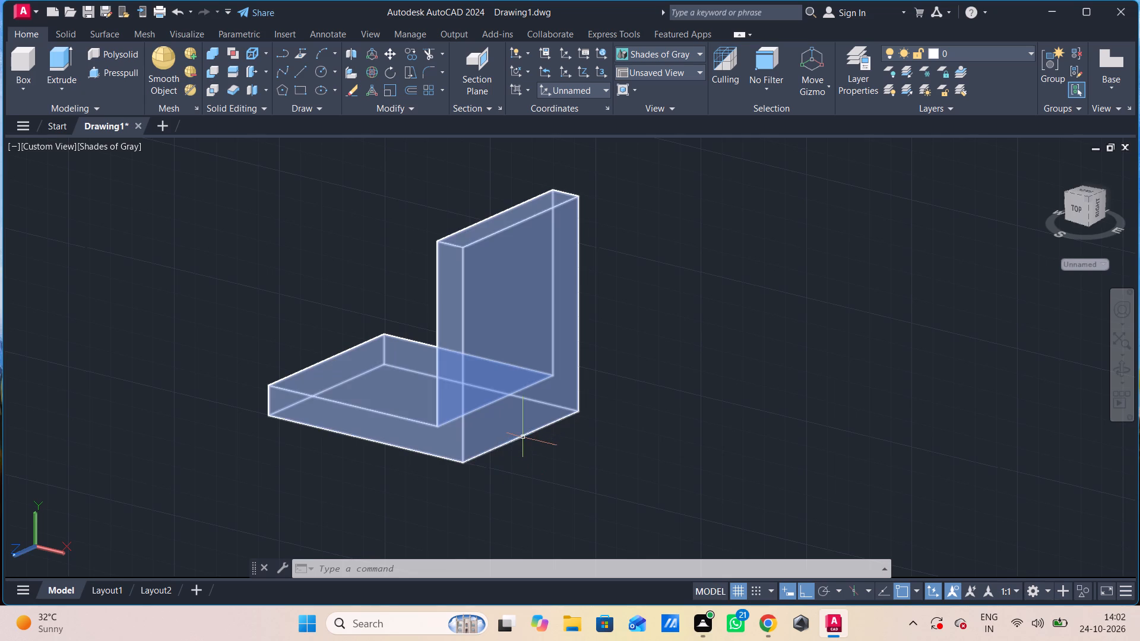
Return the viewport to the Front view of the L-shaped solid.
left_click(38, 149)
left_click(85, 252)
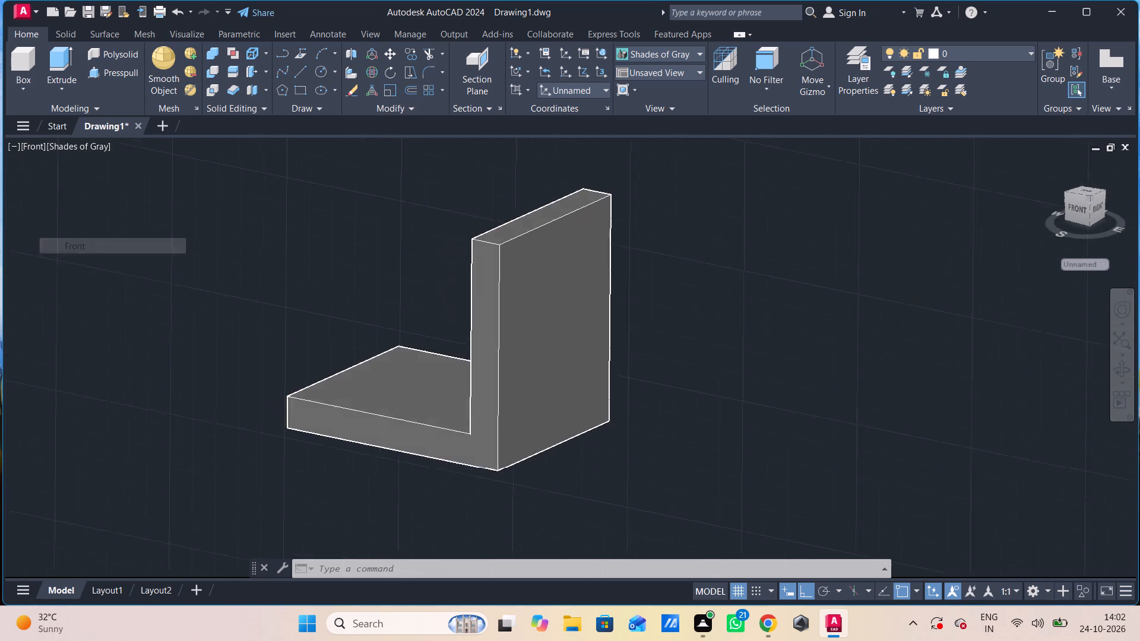
middle_click_drag(287, 319, 129, 318)
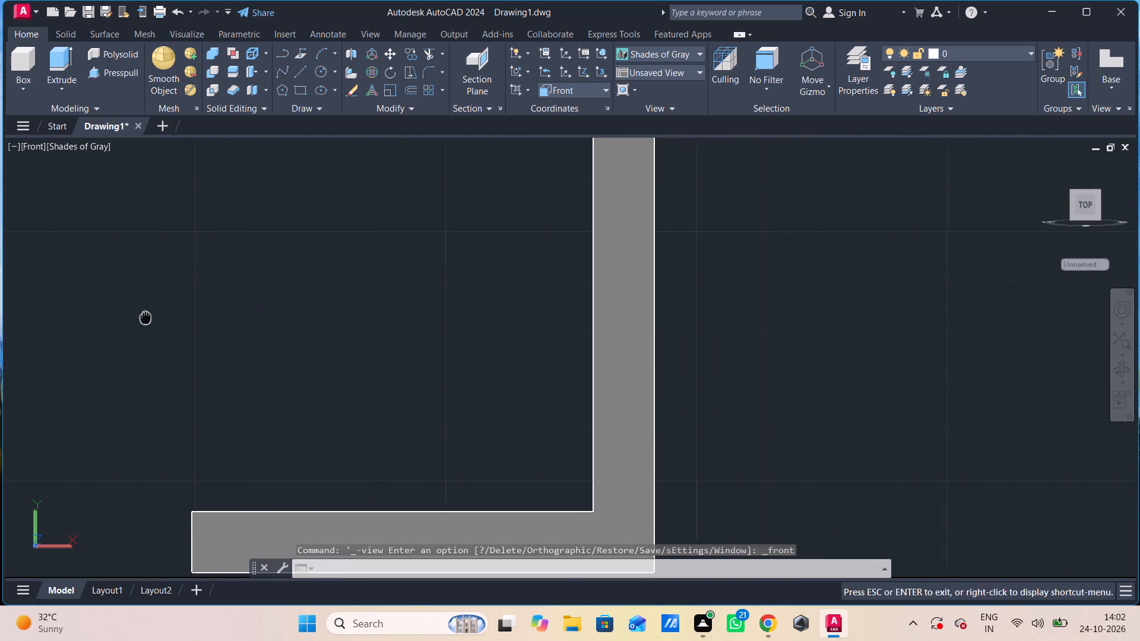
Begin a line in the empty space to the right of the L-shaped solid, level with its lower part.
middle_click_drag(129, 318, 0, 332)
scroll(6, 323, "down", 1)
middle_click_drag(379, 348, 392, 335)
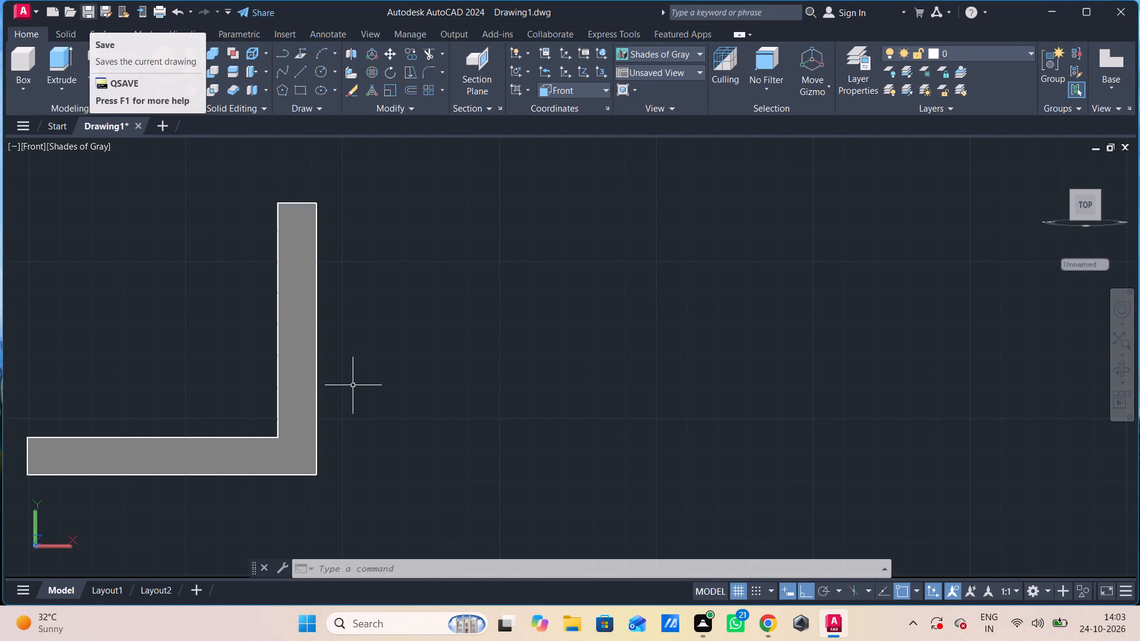
key("l")
key("Return")
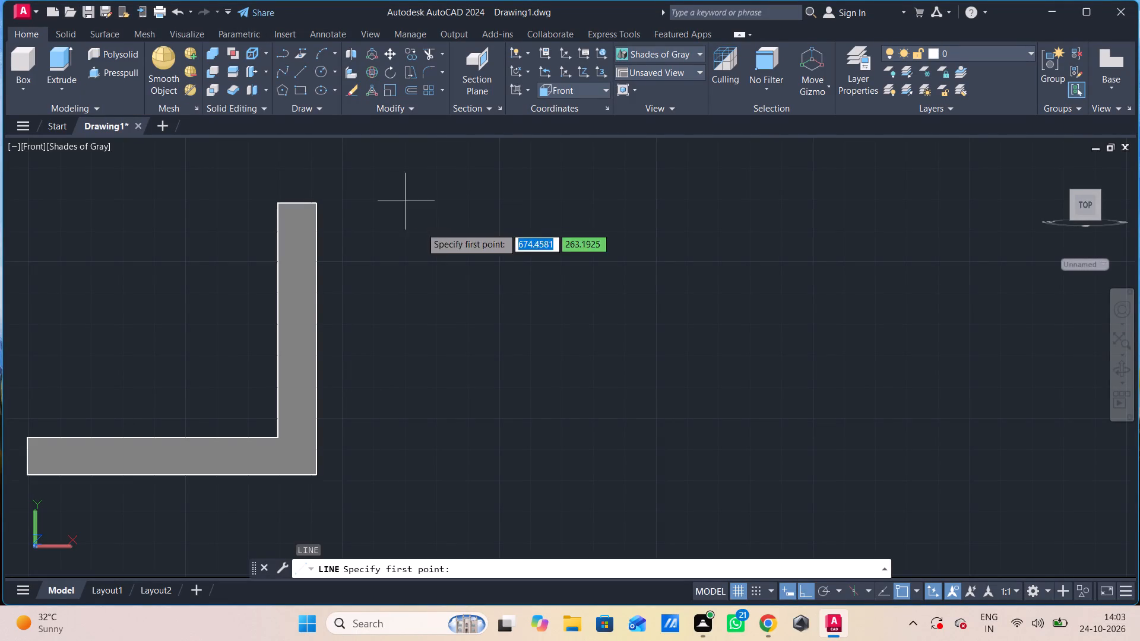
left_click(551, 404)
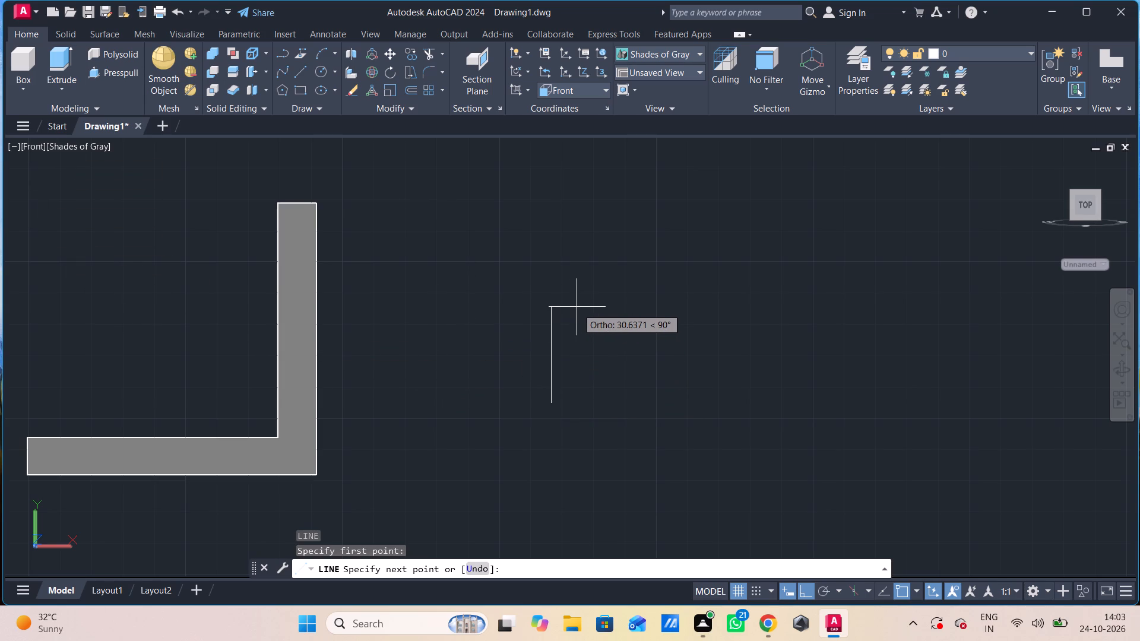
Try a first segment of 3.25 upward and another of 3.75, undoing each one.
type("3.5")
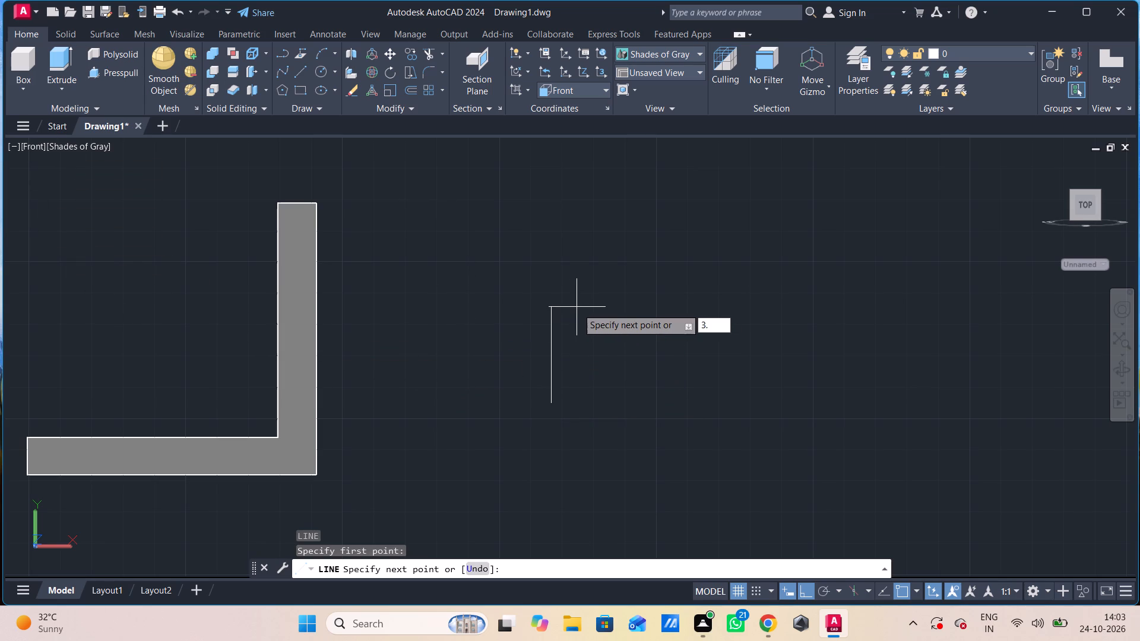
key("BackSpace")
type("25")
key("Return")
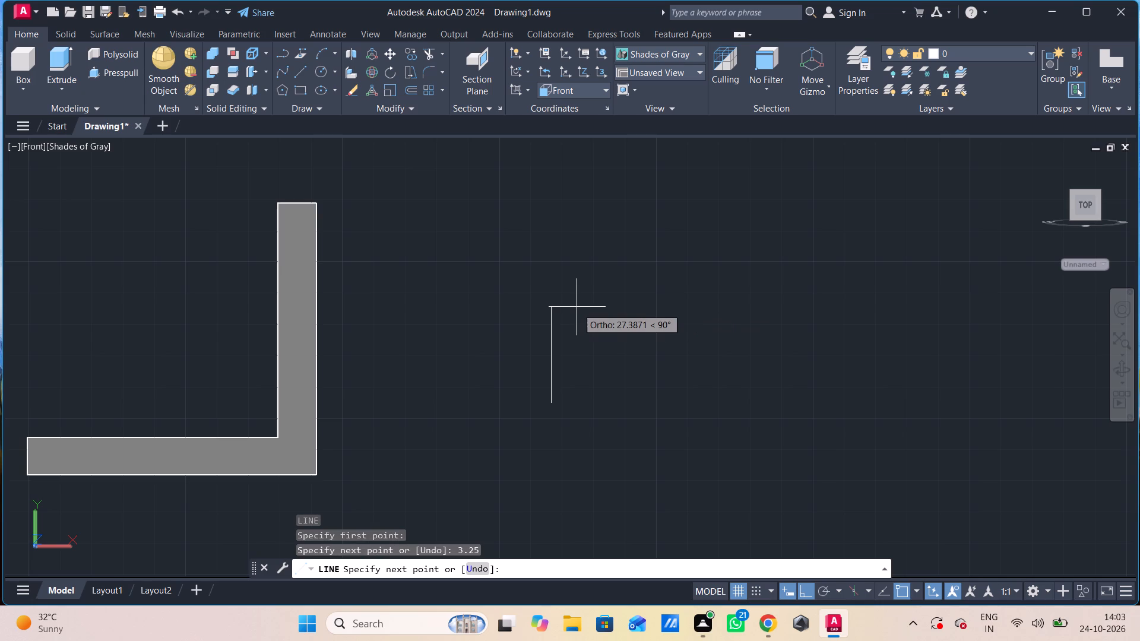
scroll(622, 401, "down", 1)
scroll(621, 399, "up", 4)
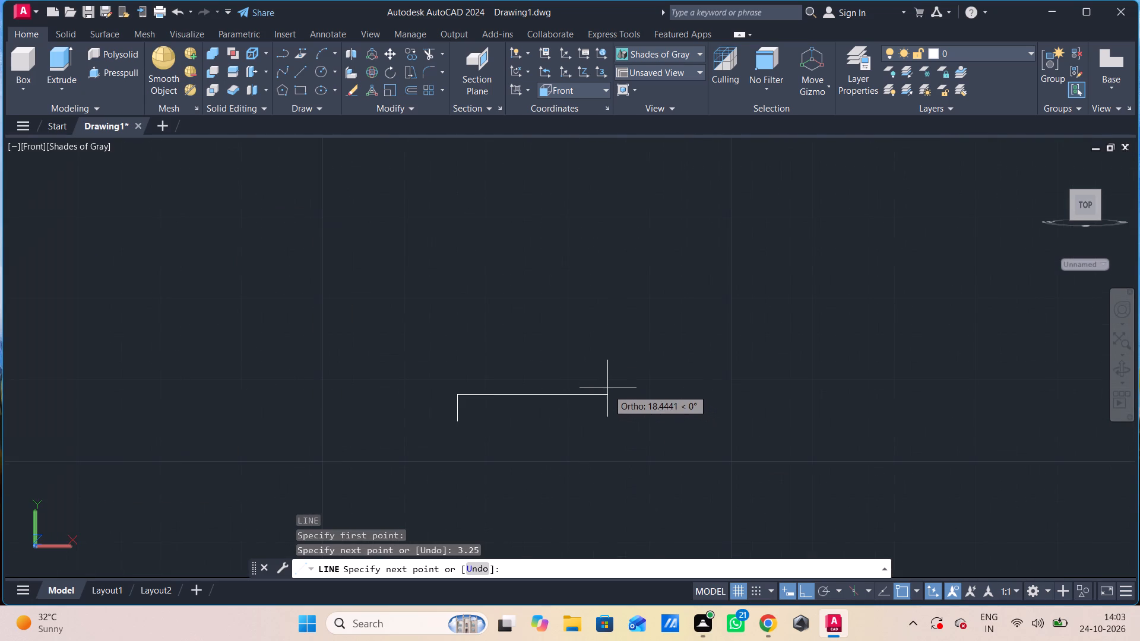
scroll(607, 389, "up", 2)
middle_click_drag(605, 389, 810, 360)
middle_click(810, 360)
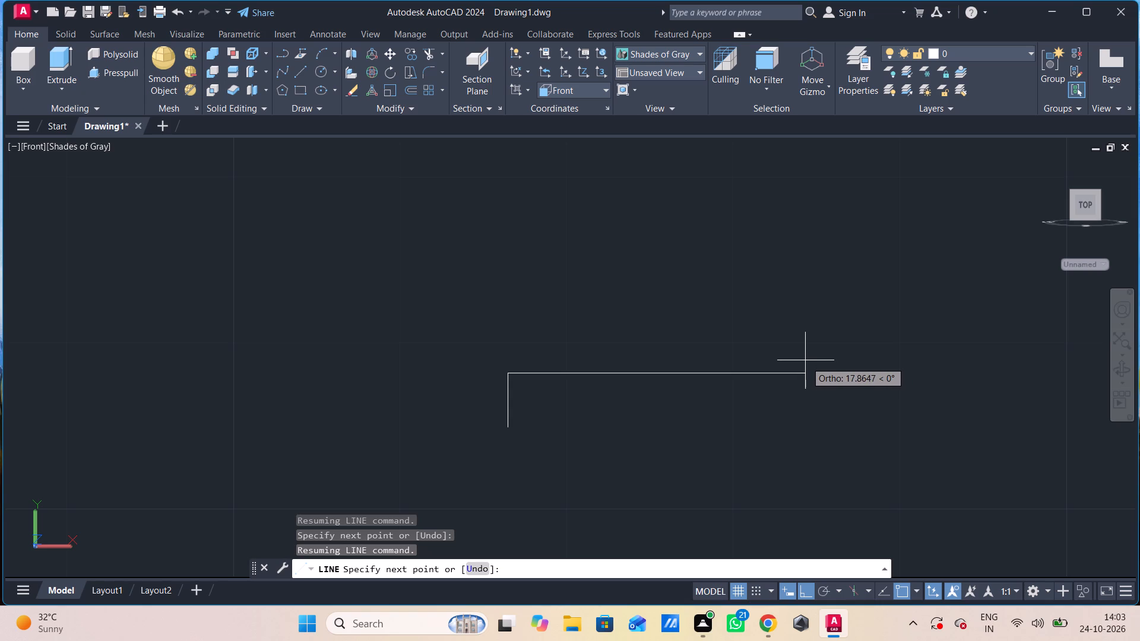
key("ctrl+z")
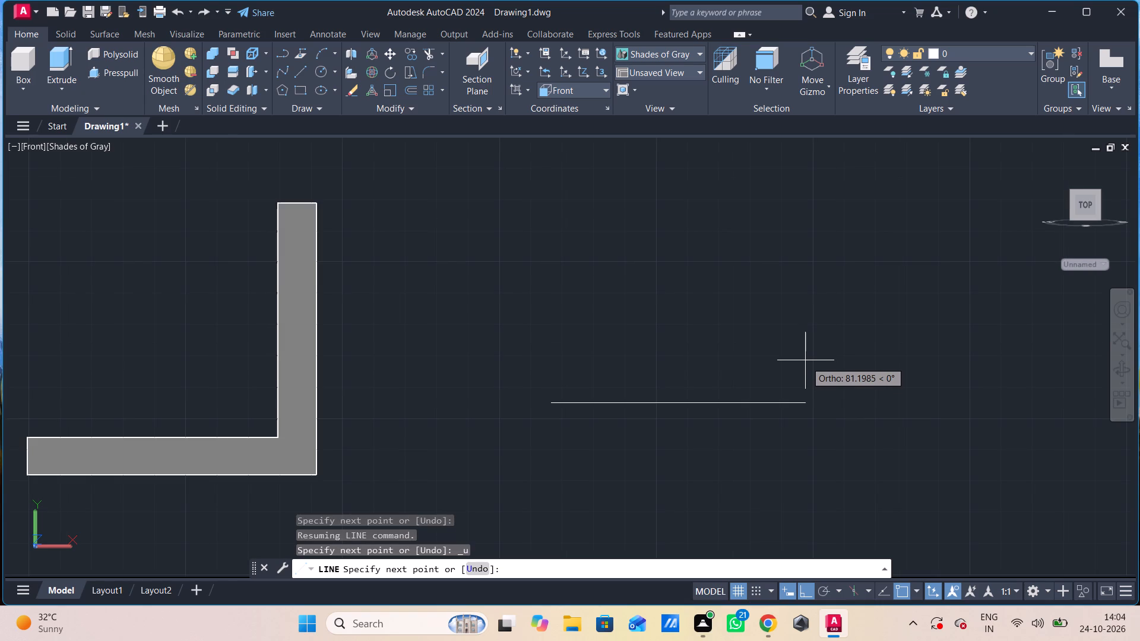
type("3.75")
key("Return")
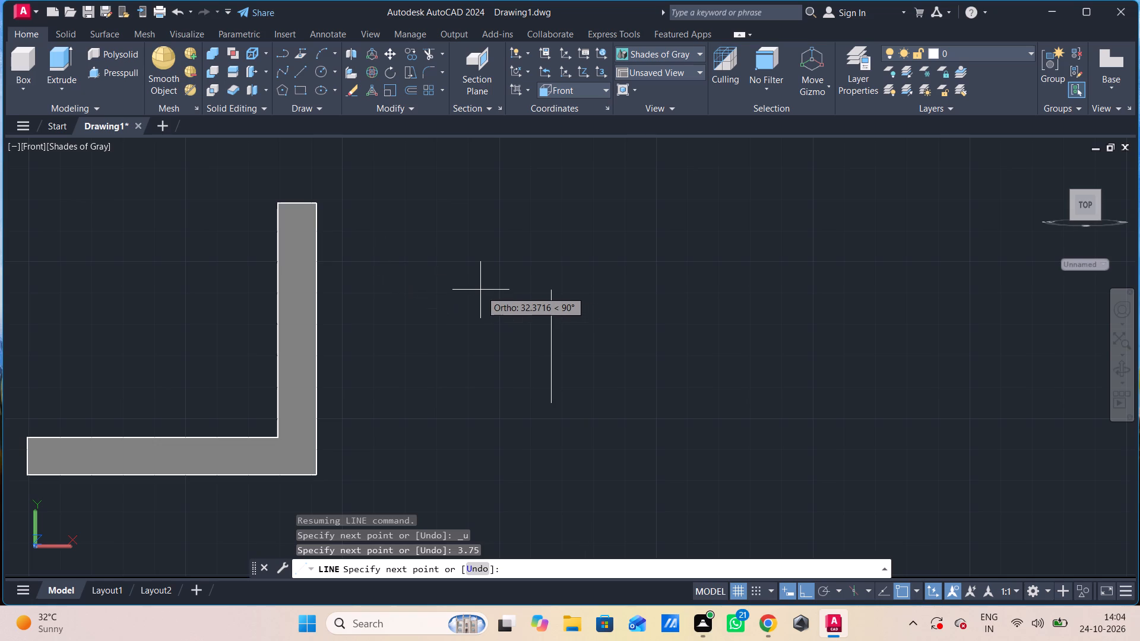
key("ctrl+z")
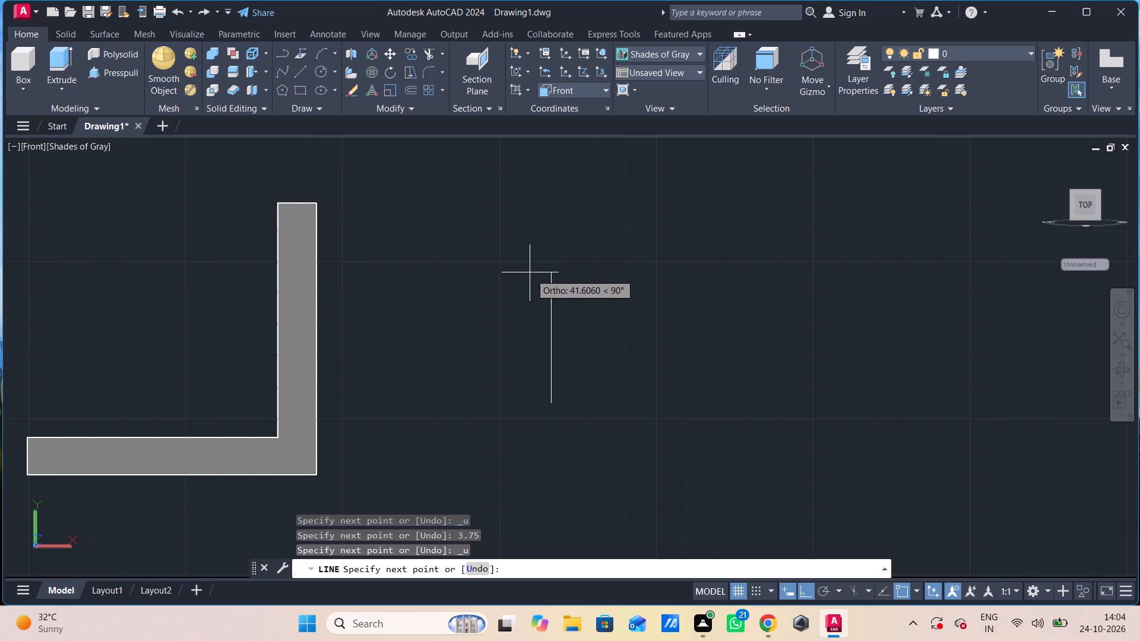
Draw connected segments 17.5 units upward, 3 units at 45°, and 65 units to the right.
type("17.5")
key("Return")
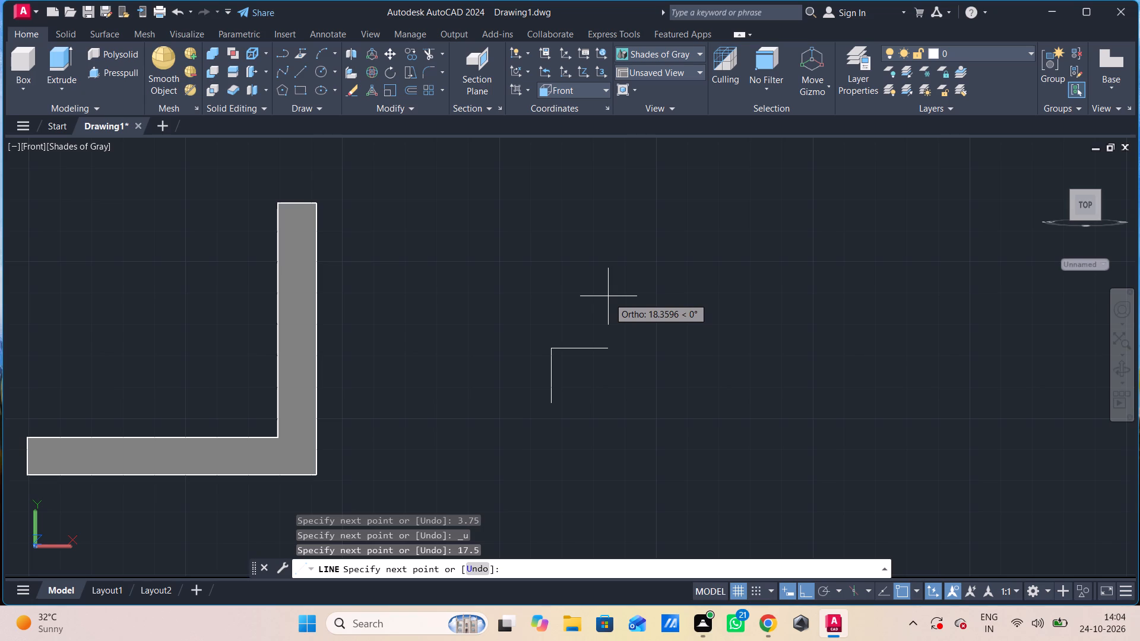
key("shift+at")
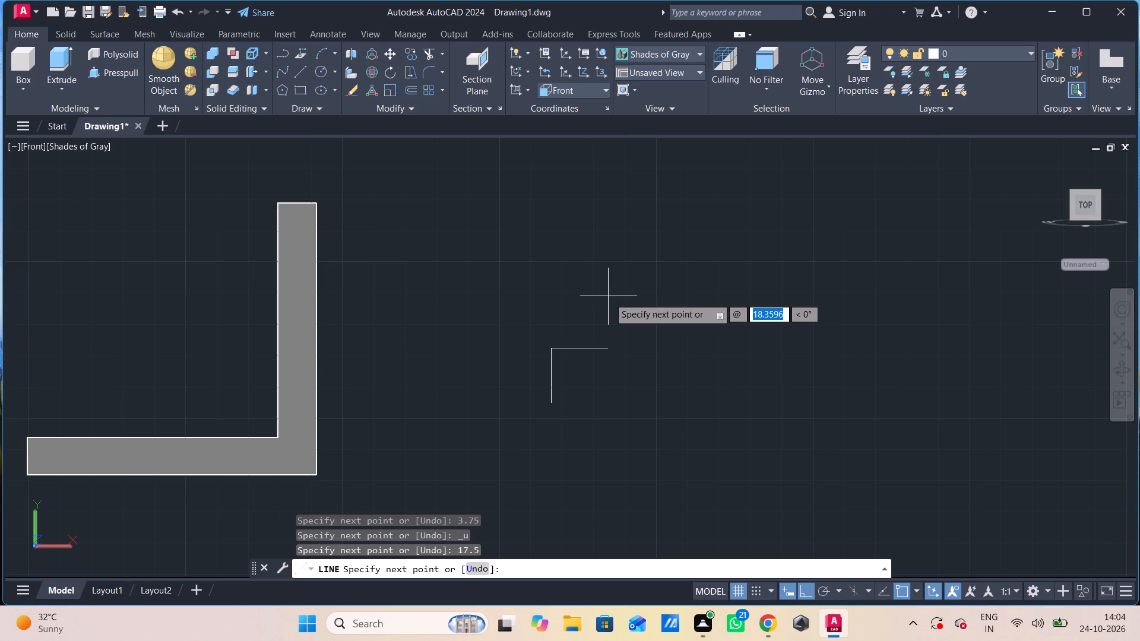
key("3")
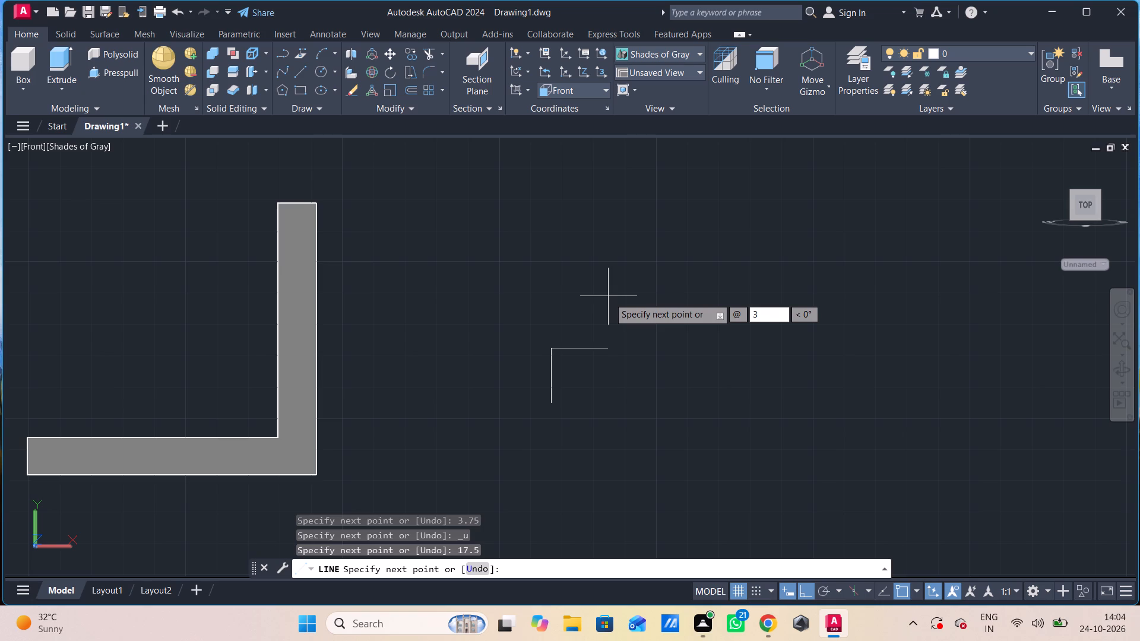
key("shift+greater")
key("BackSpace")
type("<45")
key("Return")
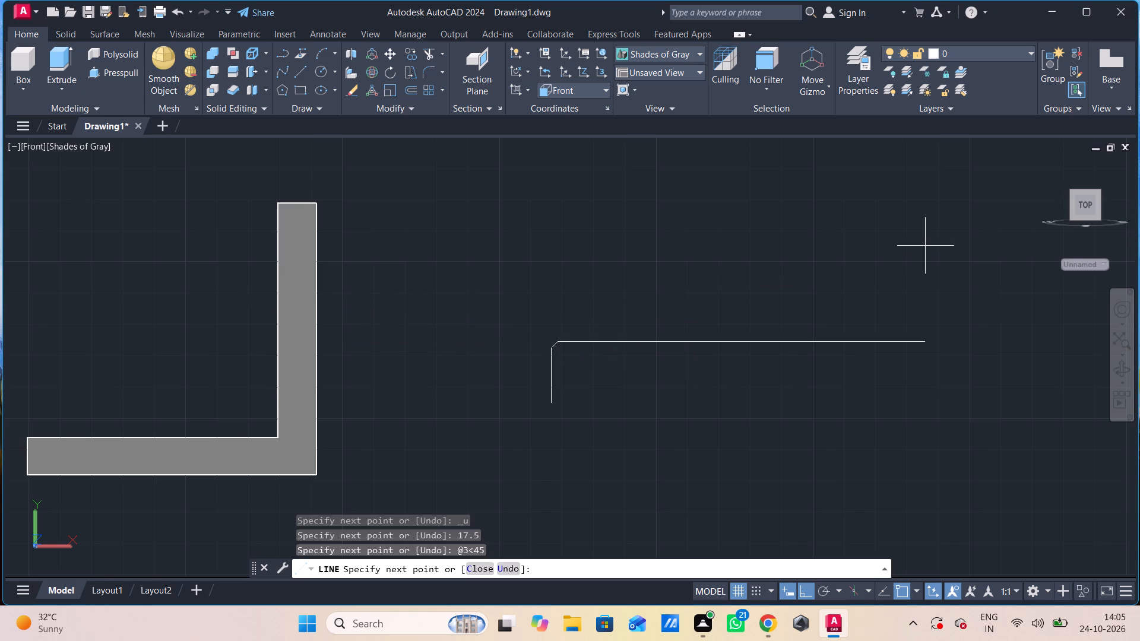
type("65")
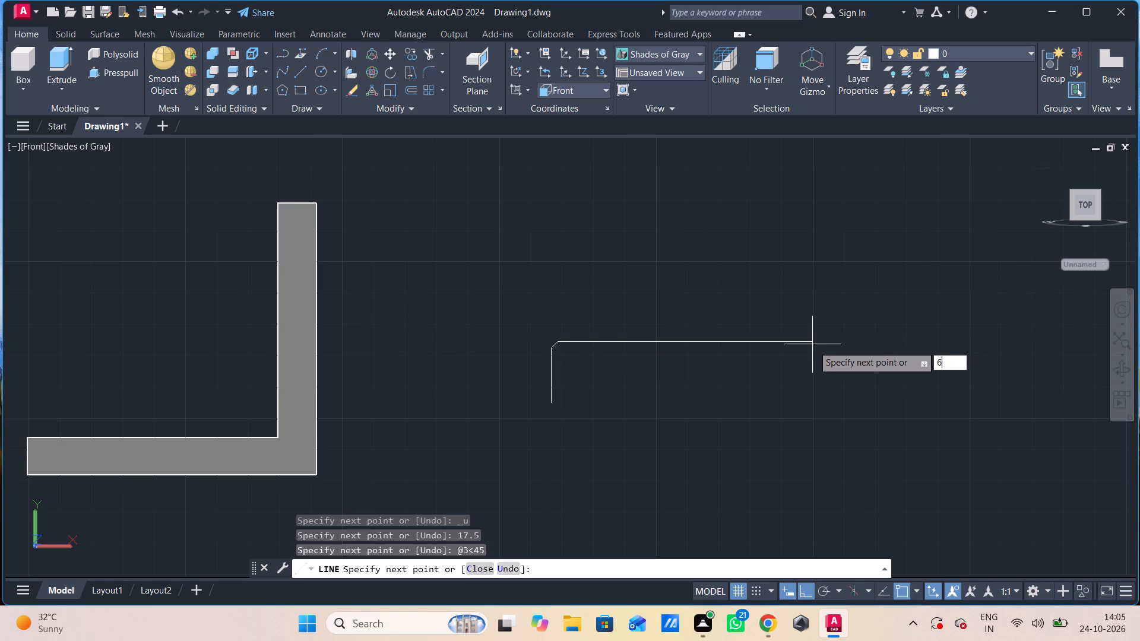
key("Return")
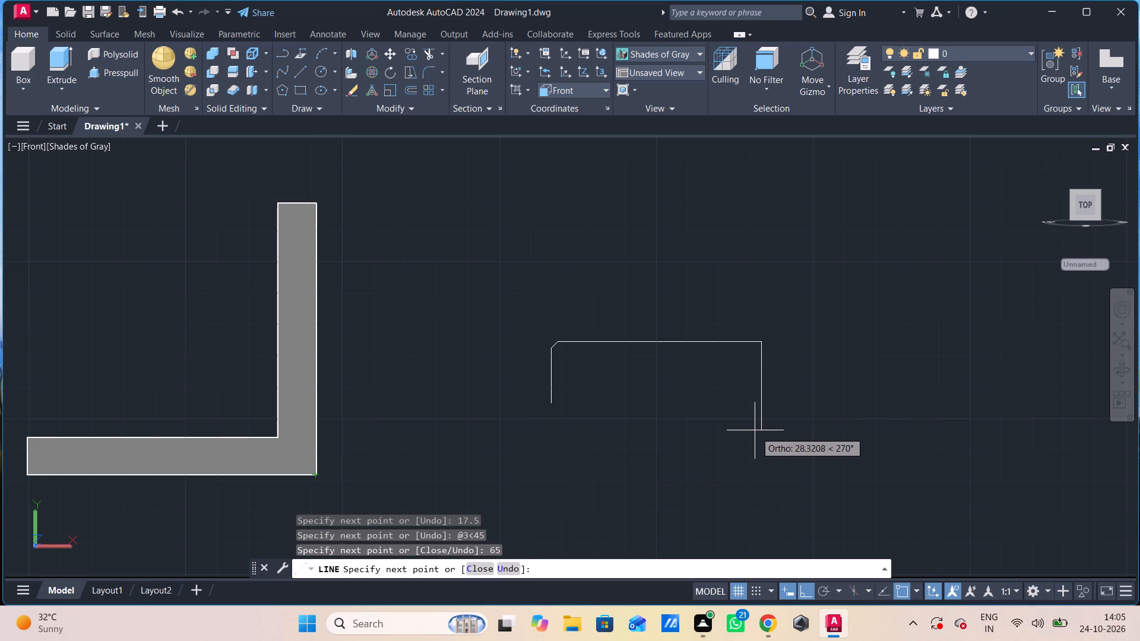
key("Escape")
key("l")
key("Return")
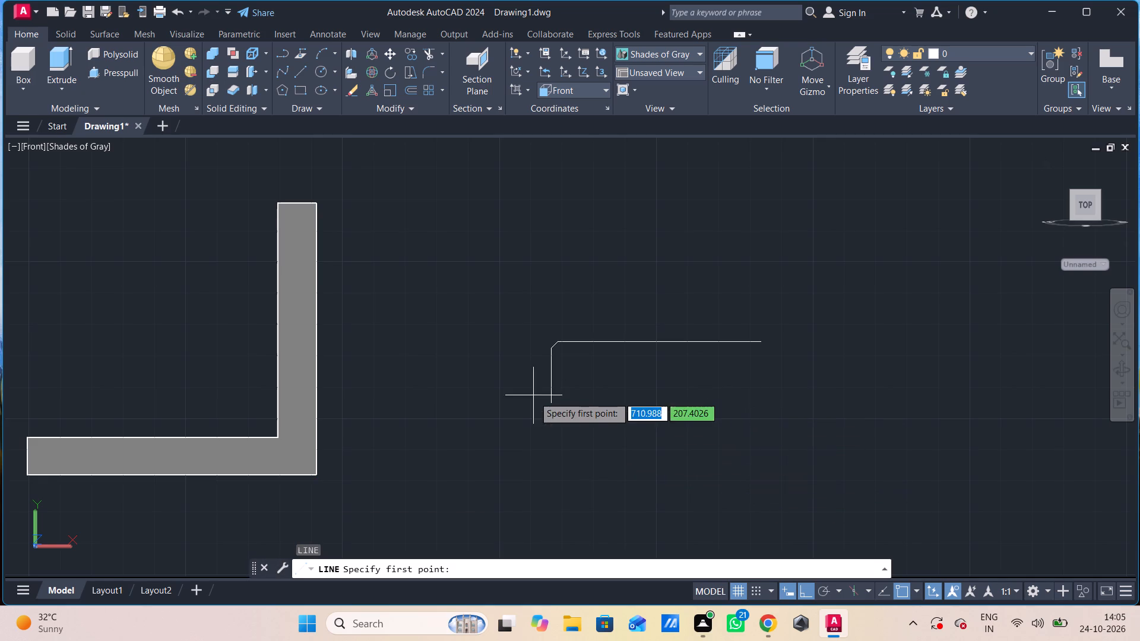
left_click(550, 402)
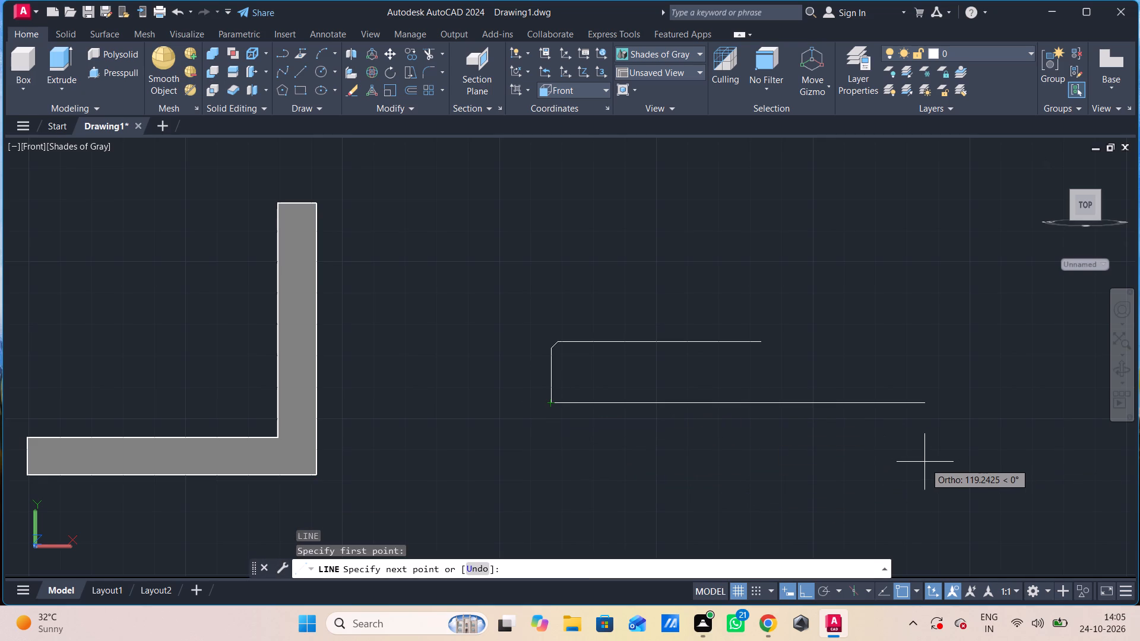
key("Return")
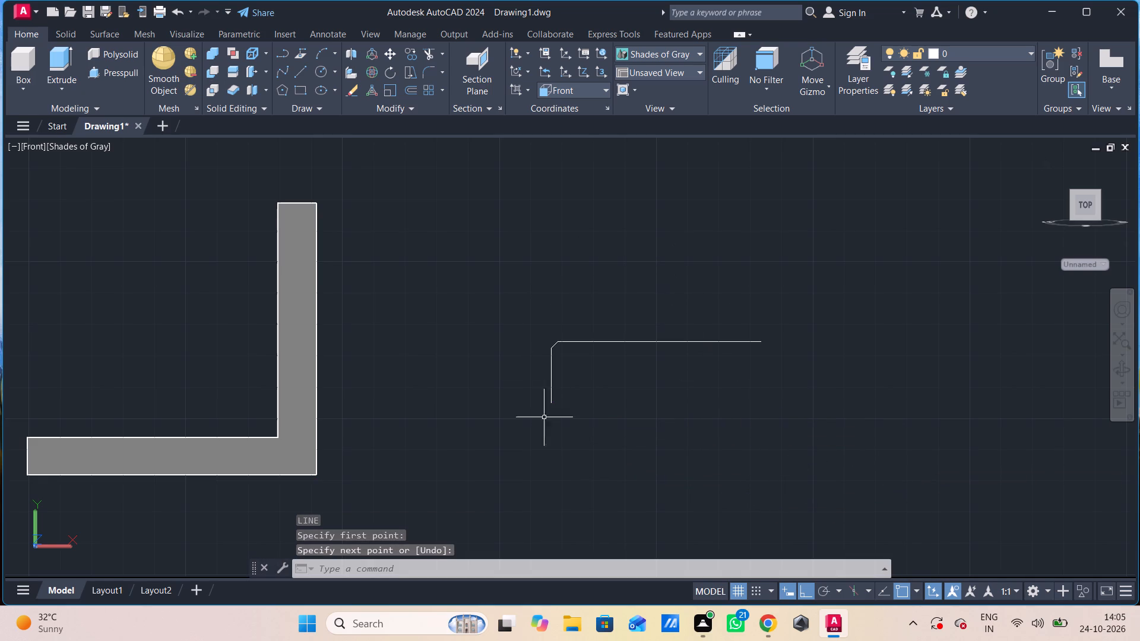
Draw a horizontal base line from the 17.5 segment's lower endpoint to the right, extending past the top edge's end.
key("l")
key("Return")
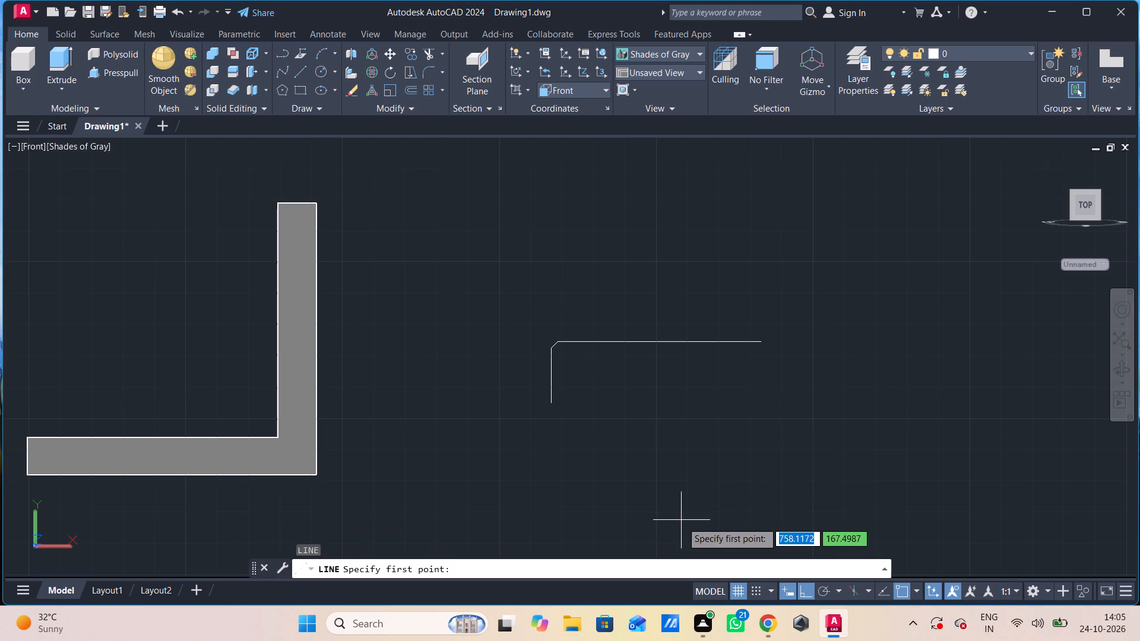
left_click(548, 402)
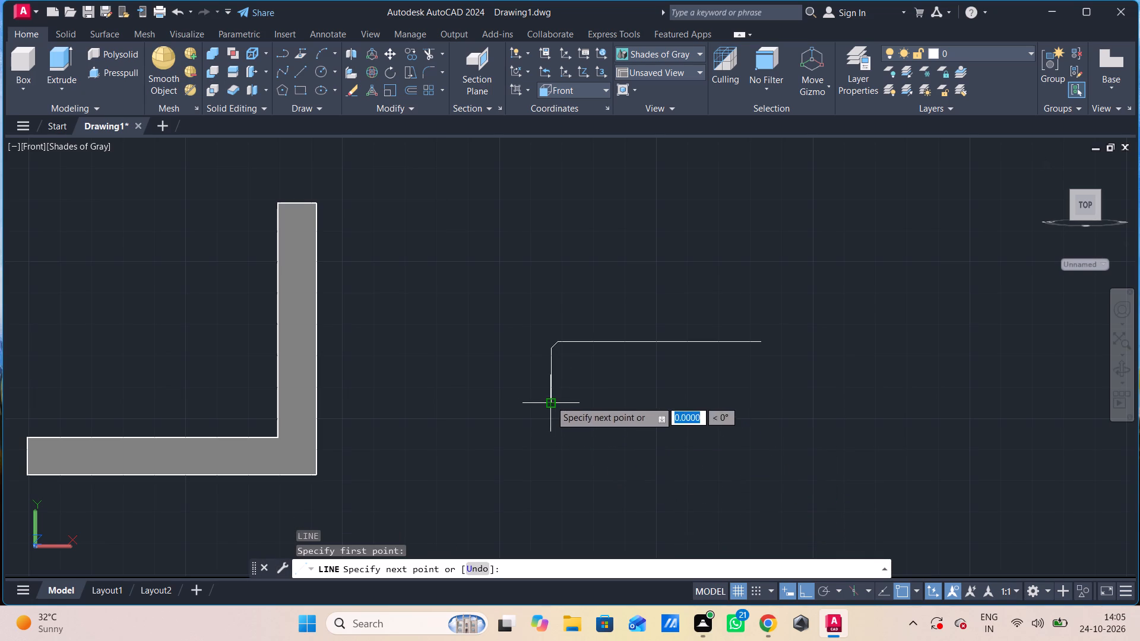
left_click(799, 395)
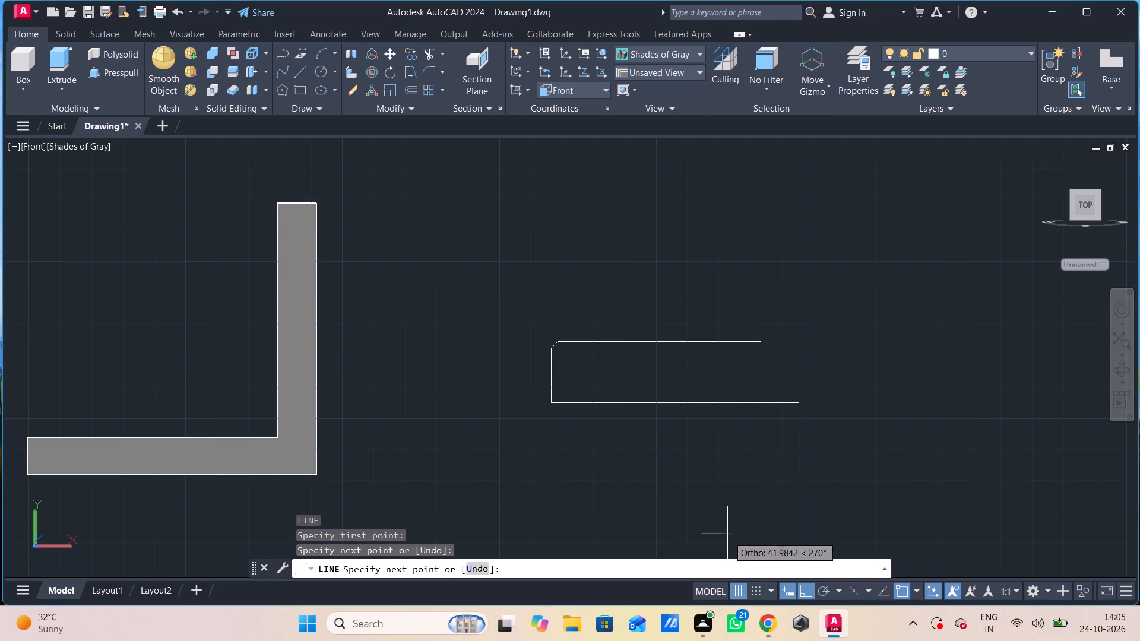
key("Escape")
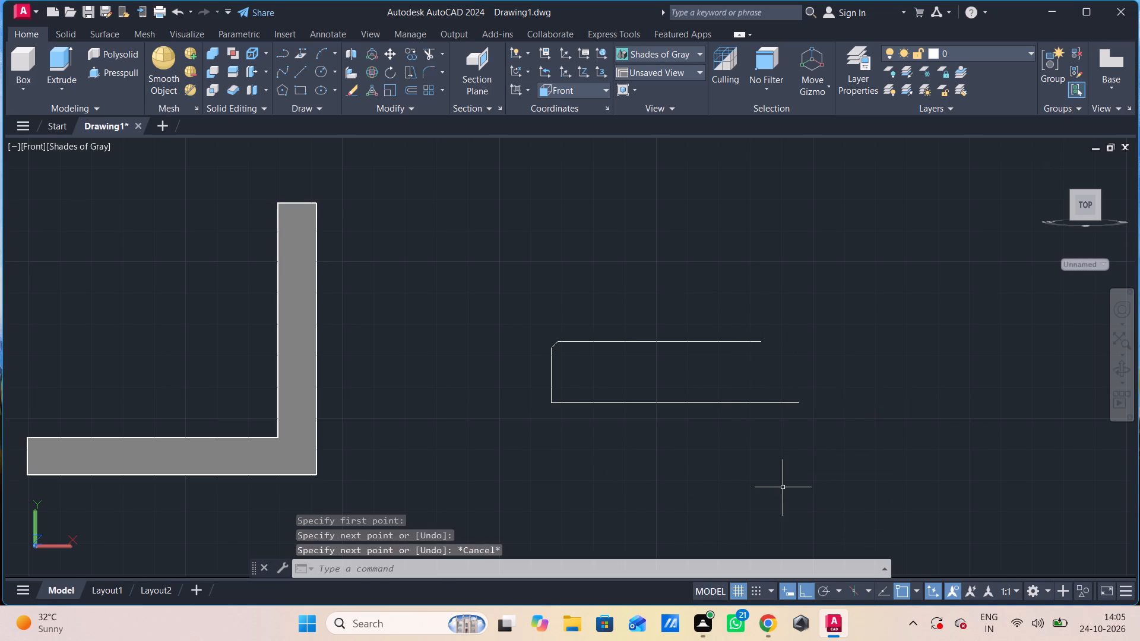
Draw a vertical line from the top edge's open right end straight down across the base line.
key("l")
key("Return")
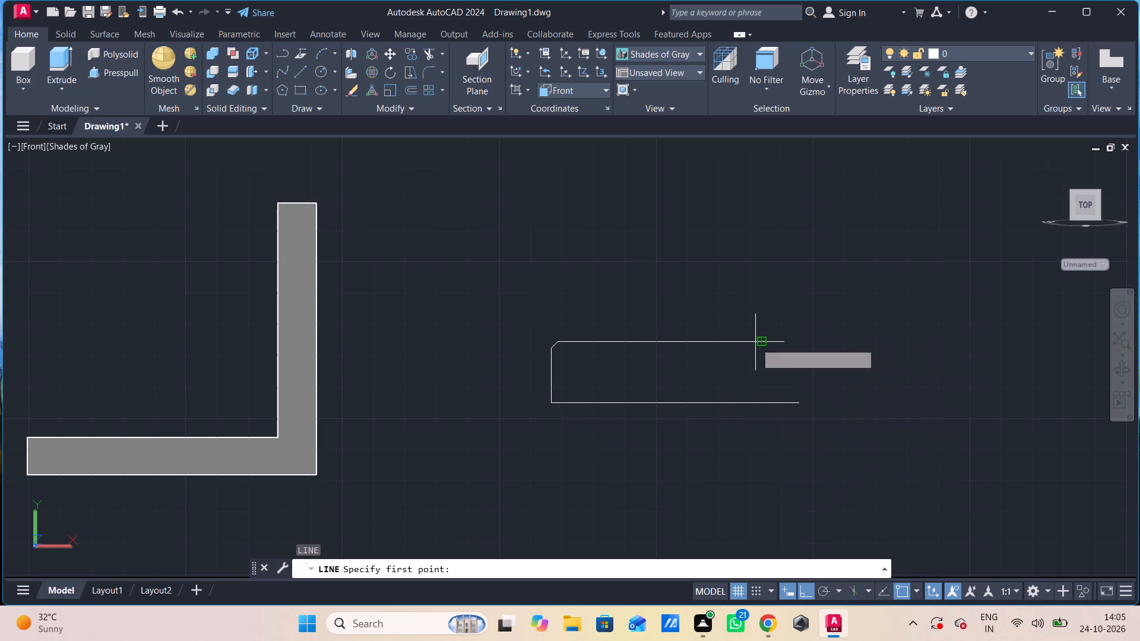
left_click(756, 345)
left_click(760, 445)
key("Escape")
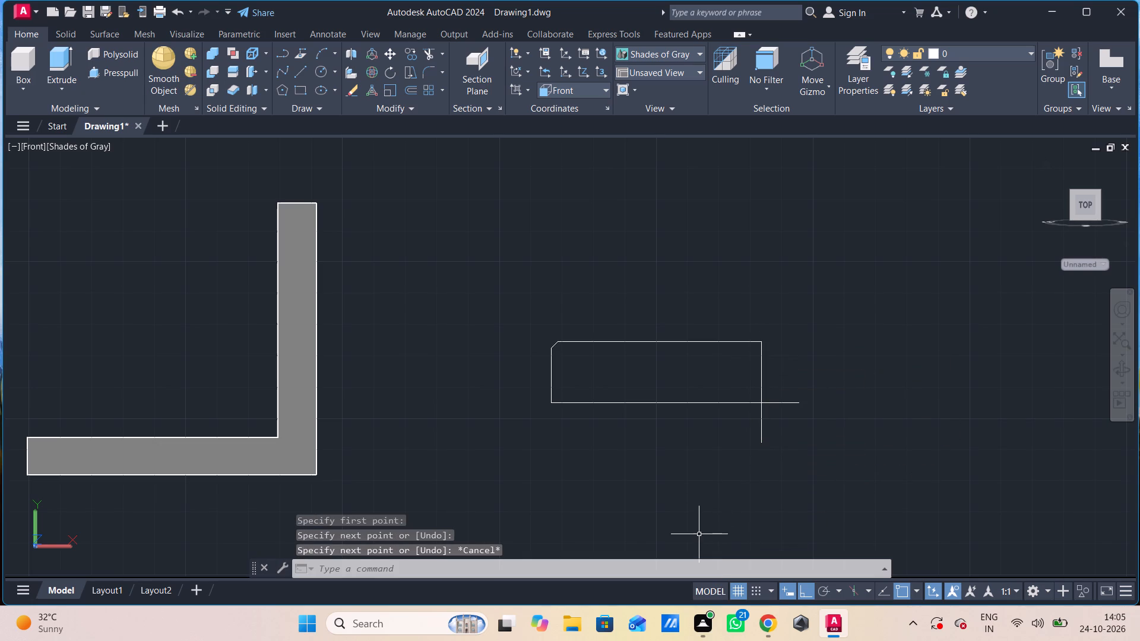
Trim the overhanging ends of the base line and the vertical line at the profile's lower-right corner.
type("tr")
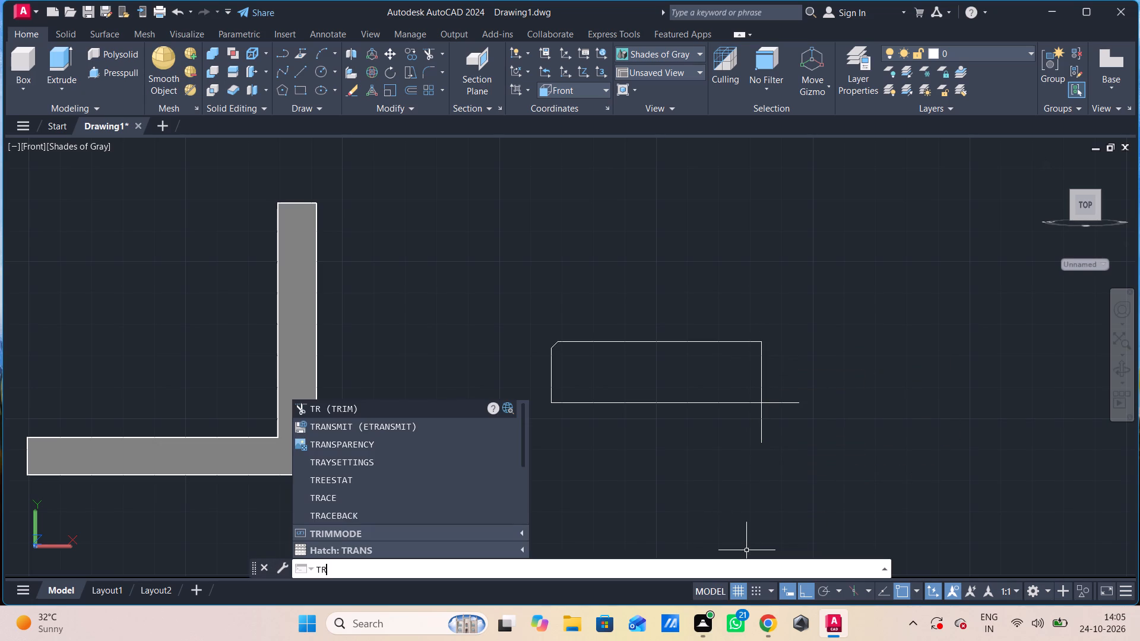
left_click(428, 402)
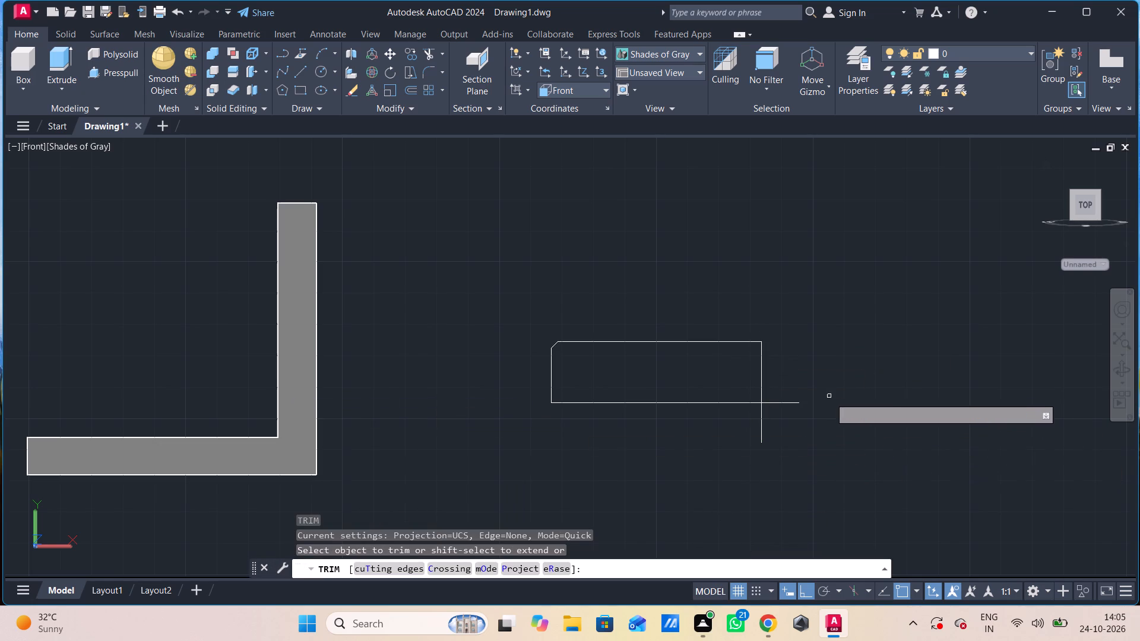
left_click_drag(802, 370, 755, 425)
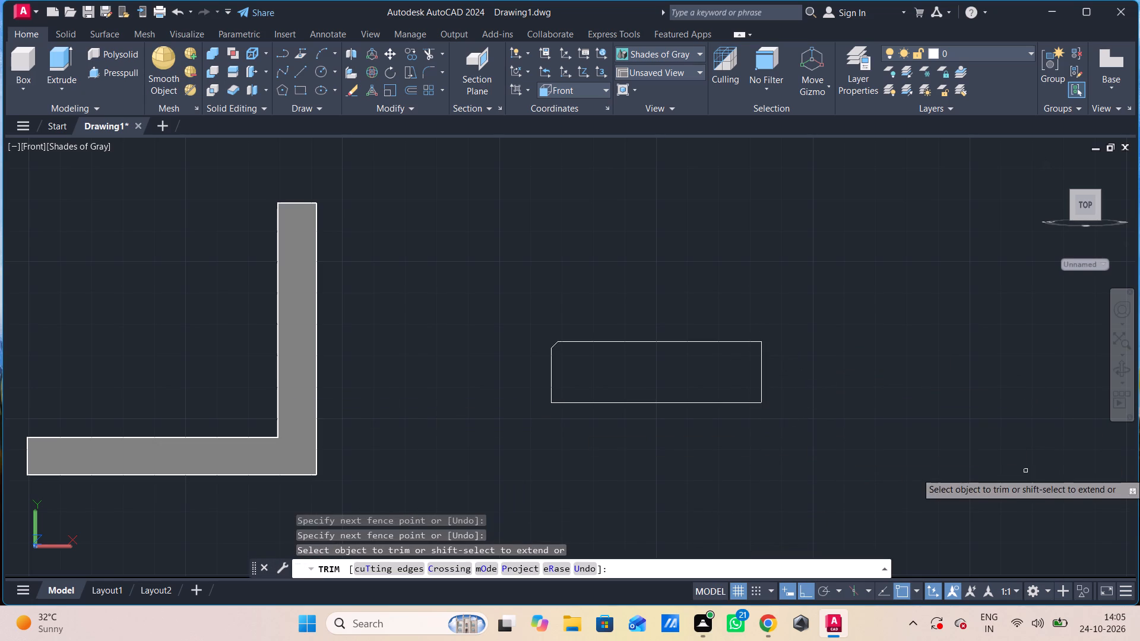
scroll(798, 438, "up", 4)
scroll(800, 426, "down", 3)
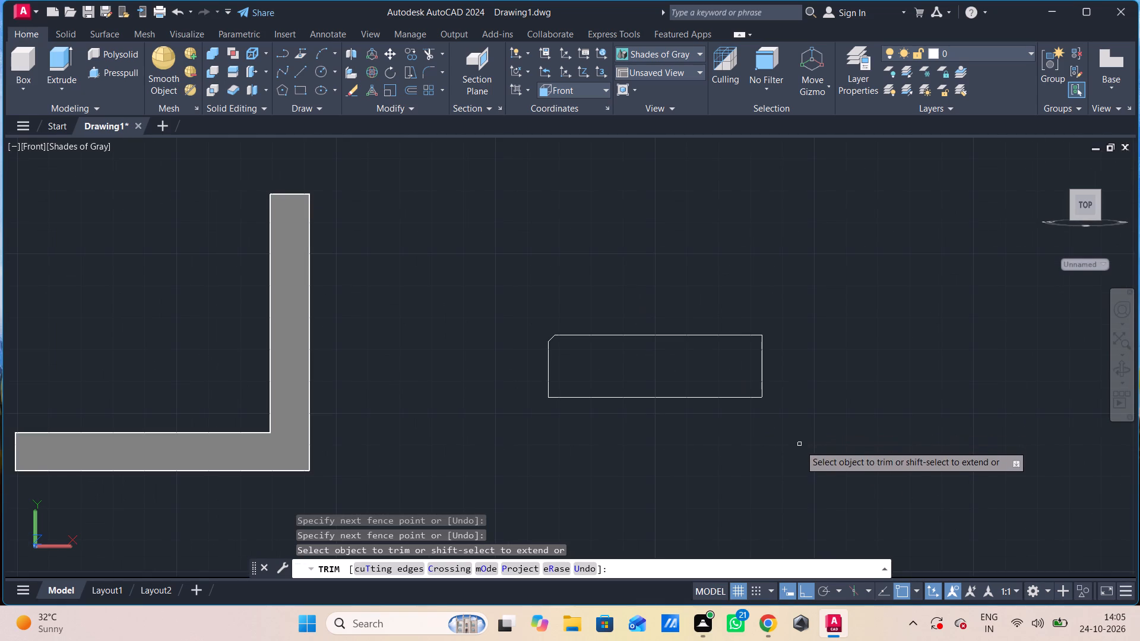
key("Escape")
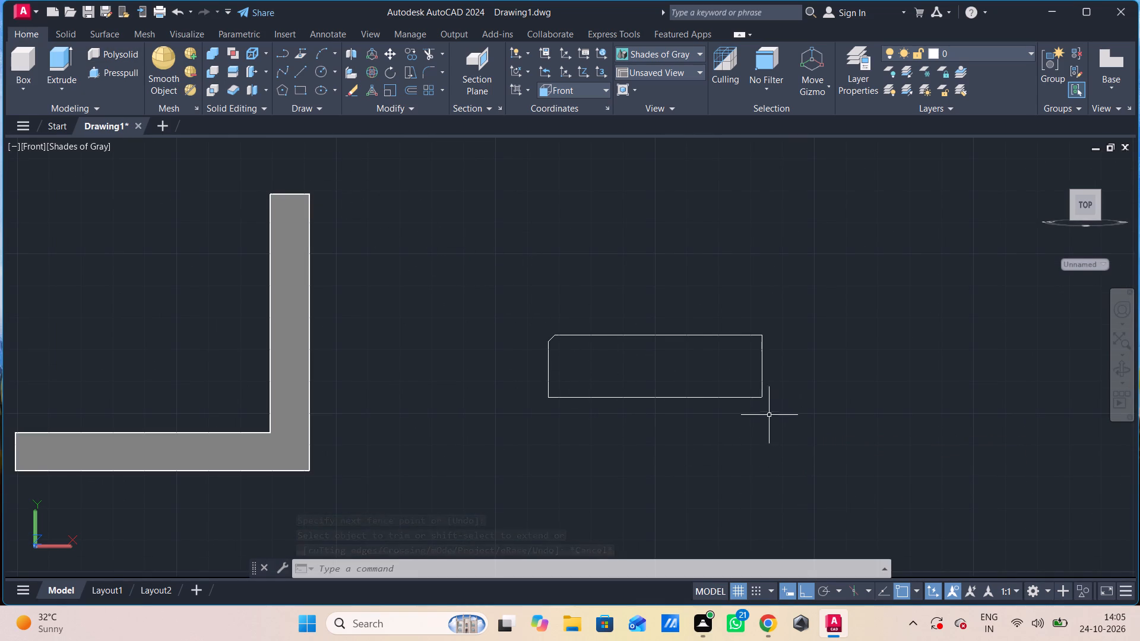
Join all five segments of the chamfered profile into one polyline.
left_click(782, 316)
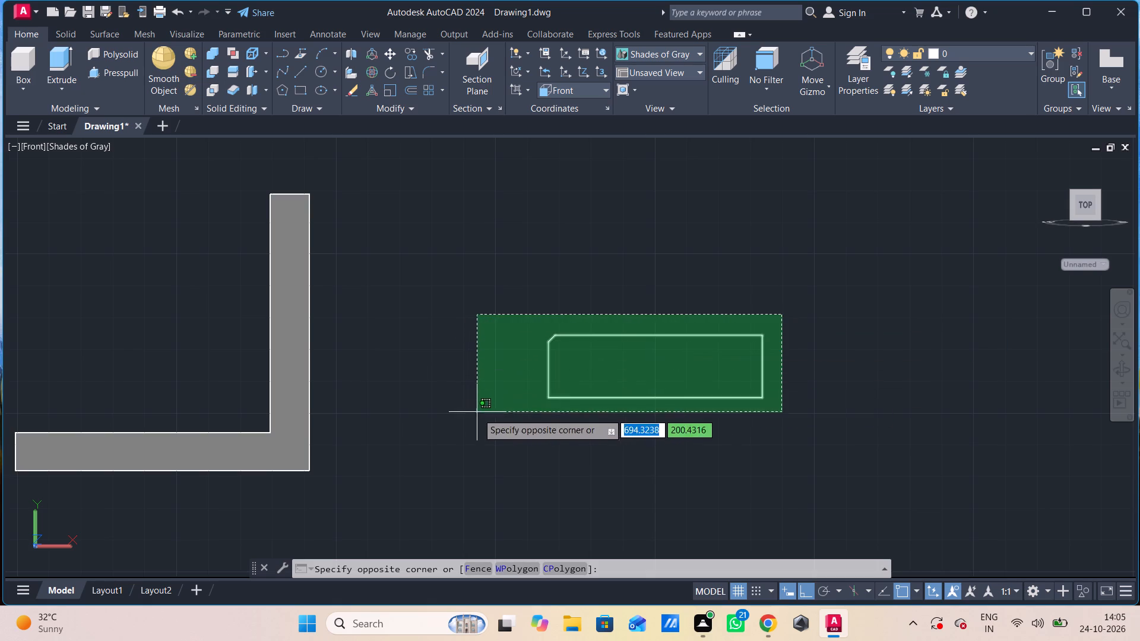
left_click(479, 423)
key("j")
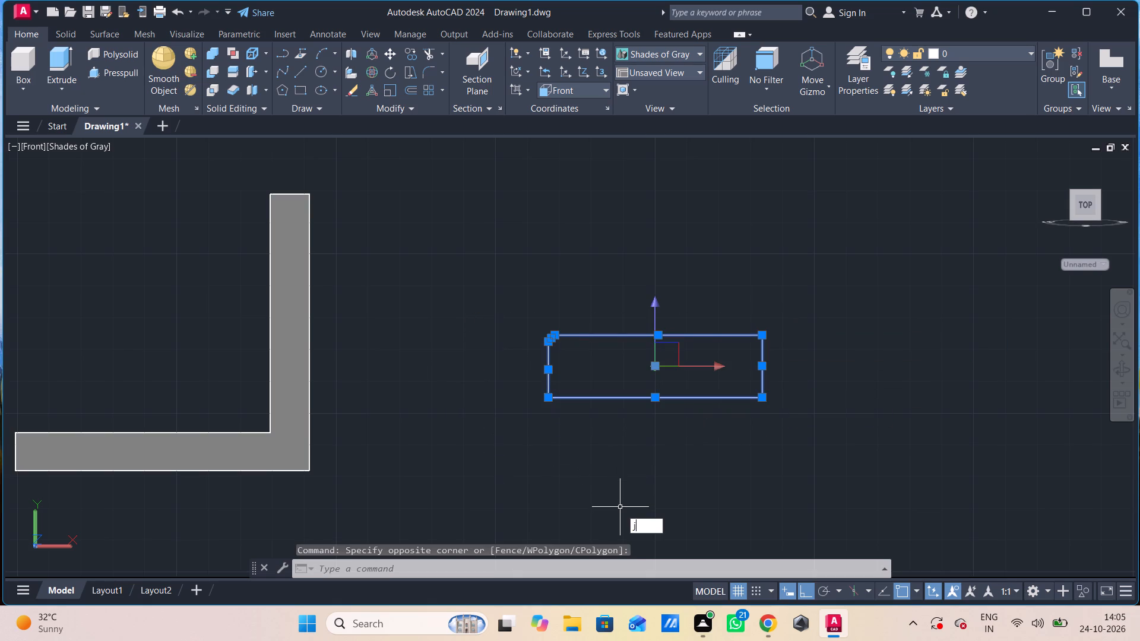
left_click(683, 430)
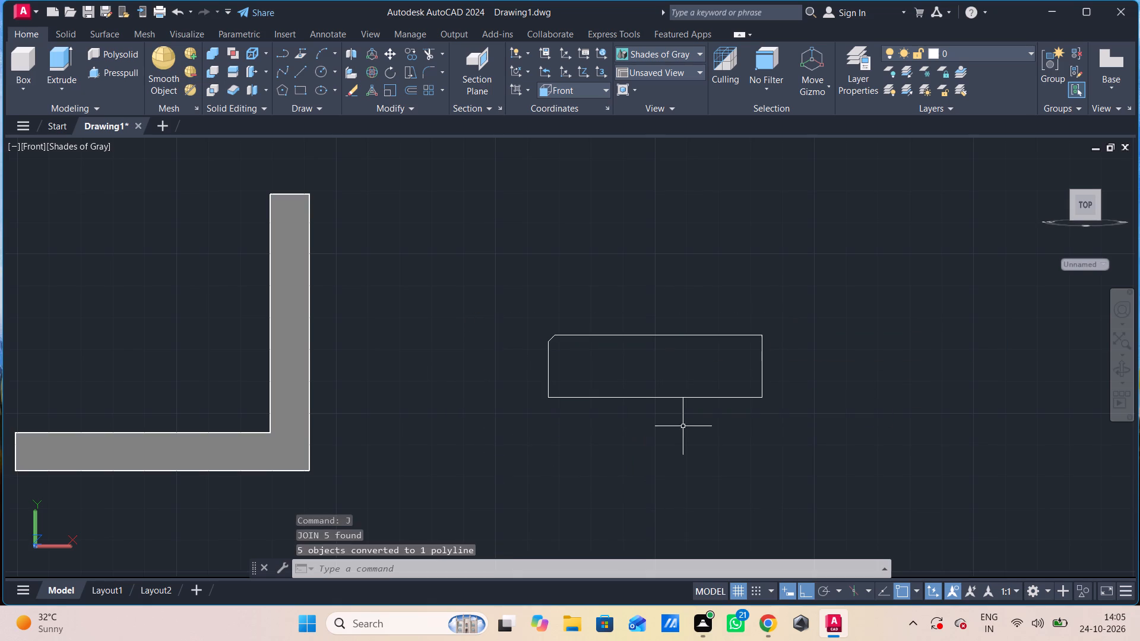
Revolve the closed chamfered profile 360 degrees about its bottom edge to form a solid cylinder.
type("rev")
left_click(398, 422)
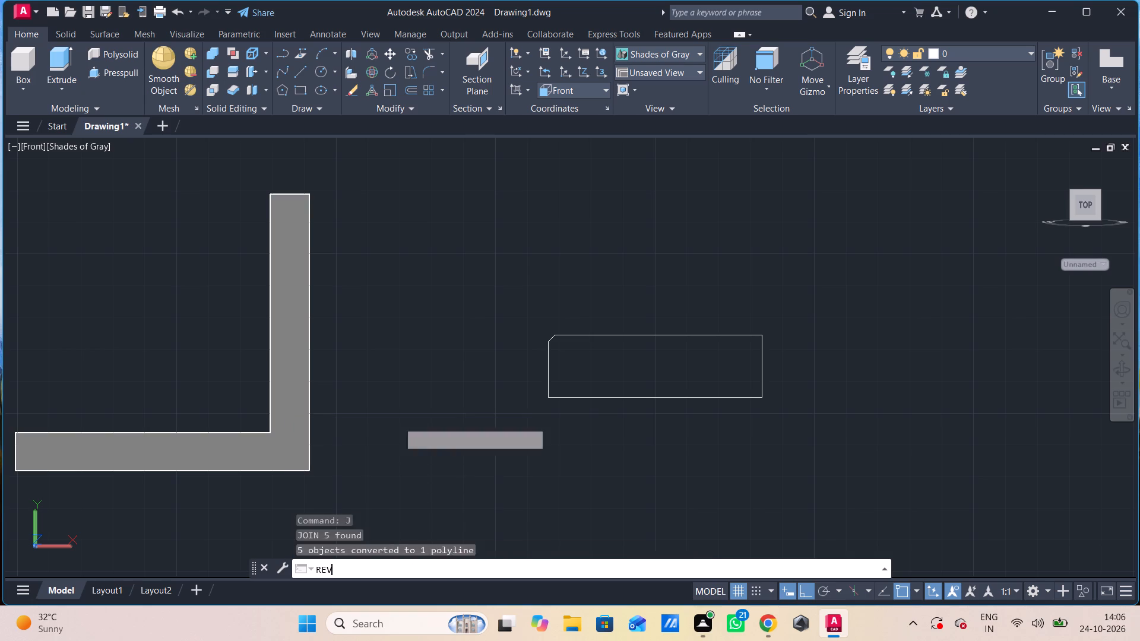
left_click(761, 379)
key("Return")
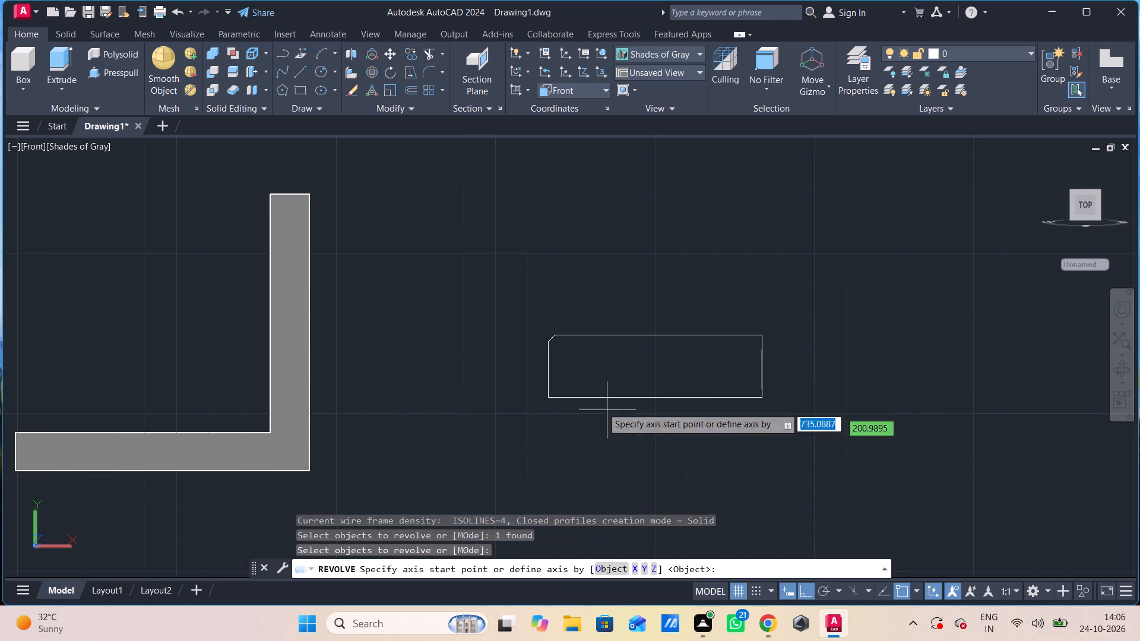
left_click(555, 397)
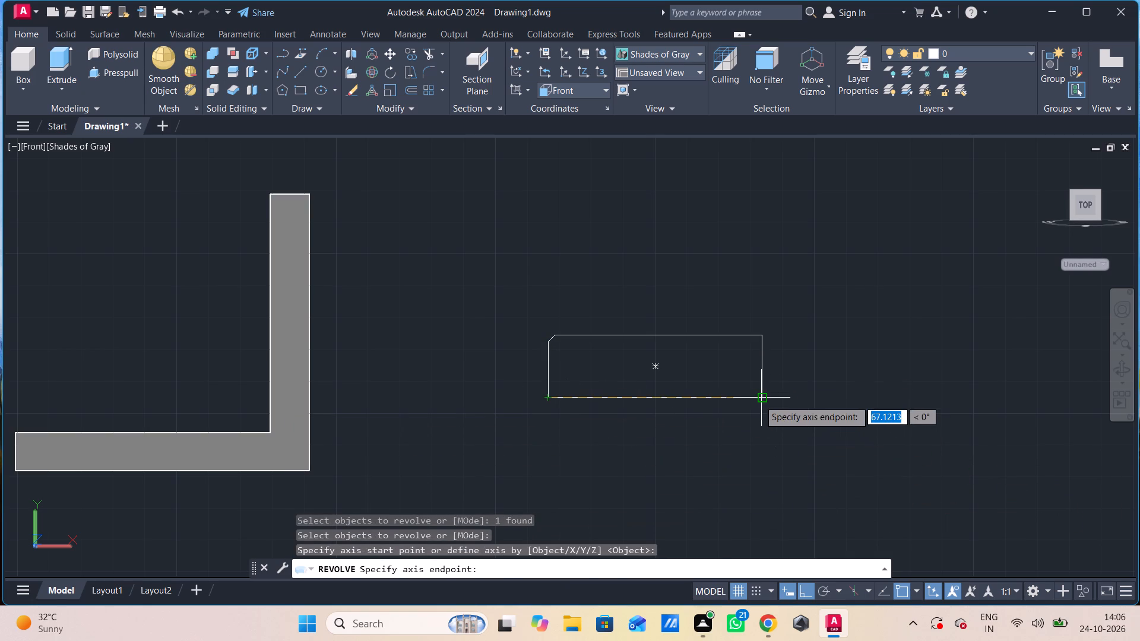
left_click(759, 400)
type("360")
key("Return")
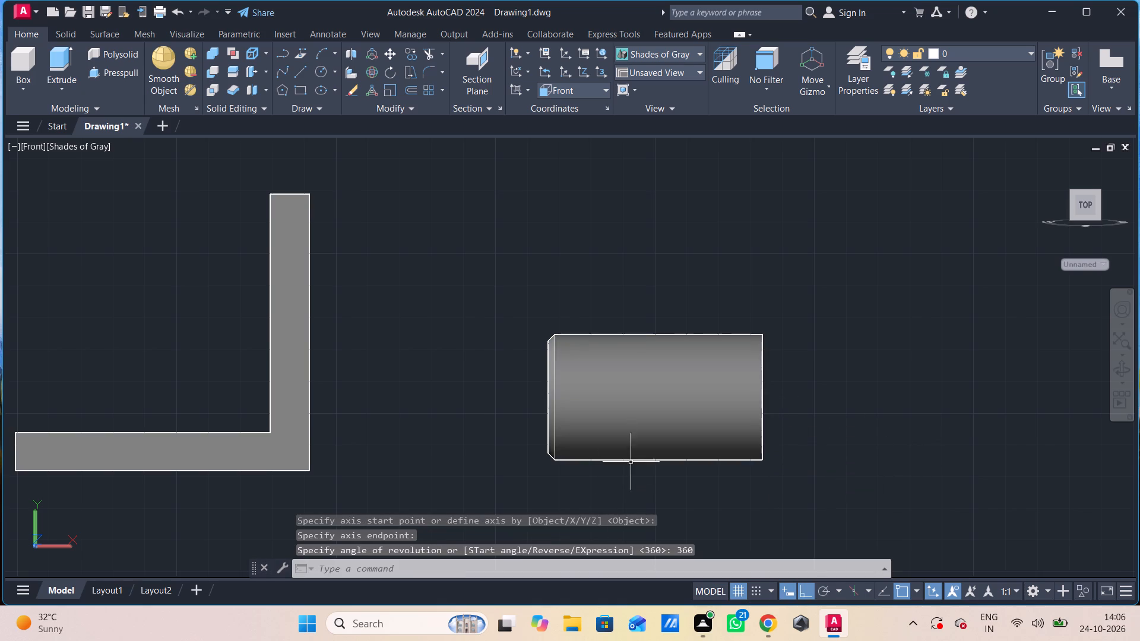
Draw a circle of radius 3.75 at the centre of the cylinder's chamfered end face.
middle_click_drag(631, 450, 688, 454, "shift")
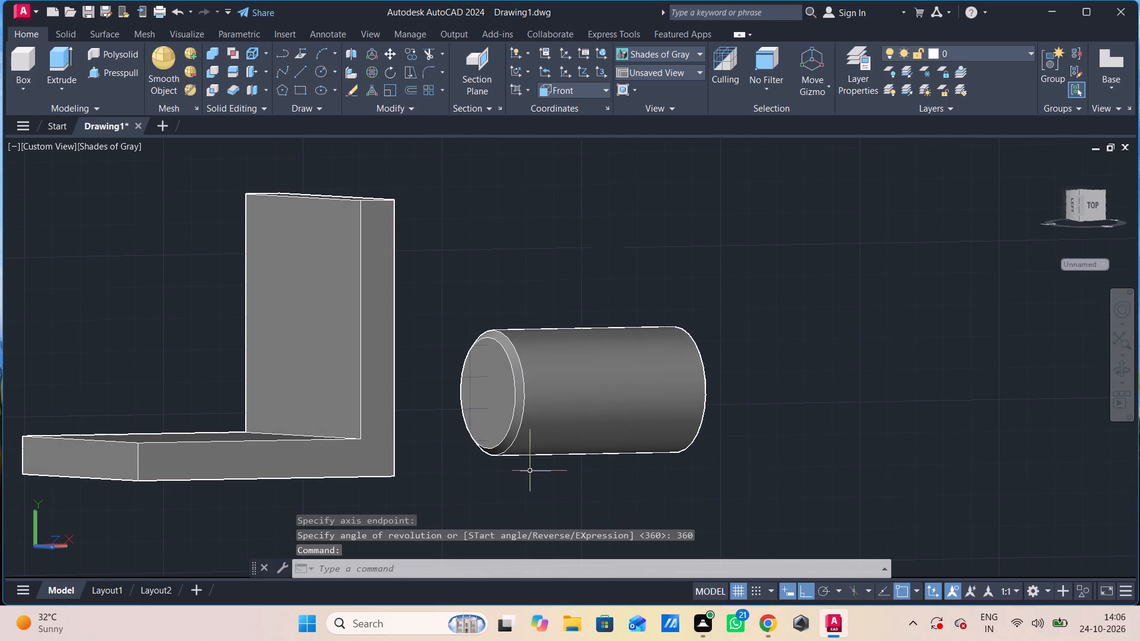
key("c")
key("space")
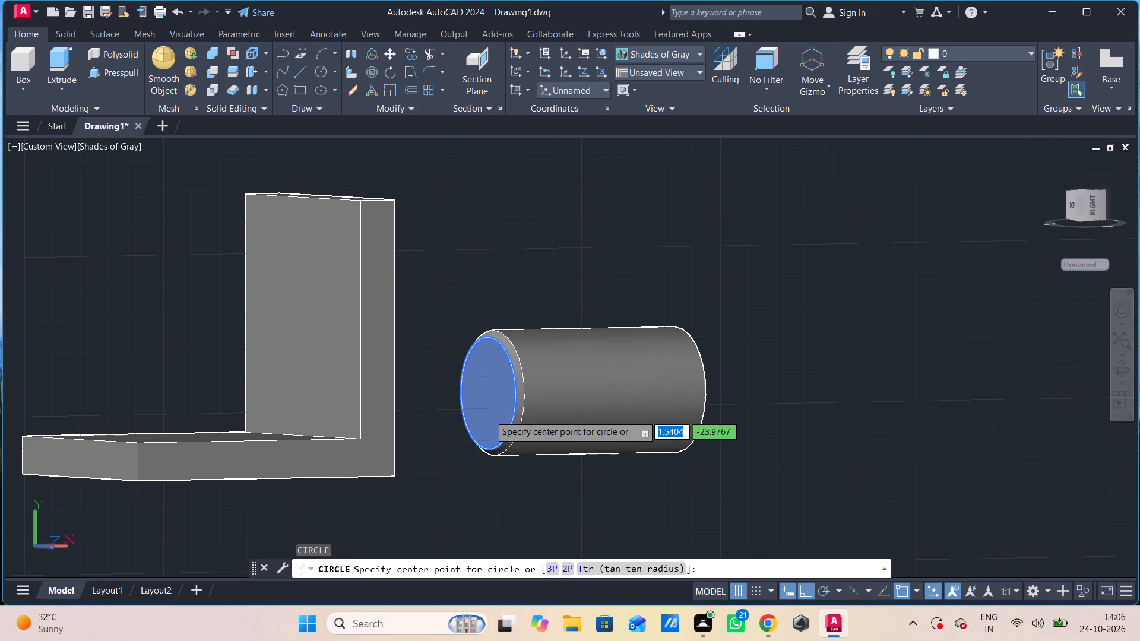
middle_click_drag(489, 410, 571, 436, "shift")
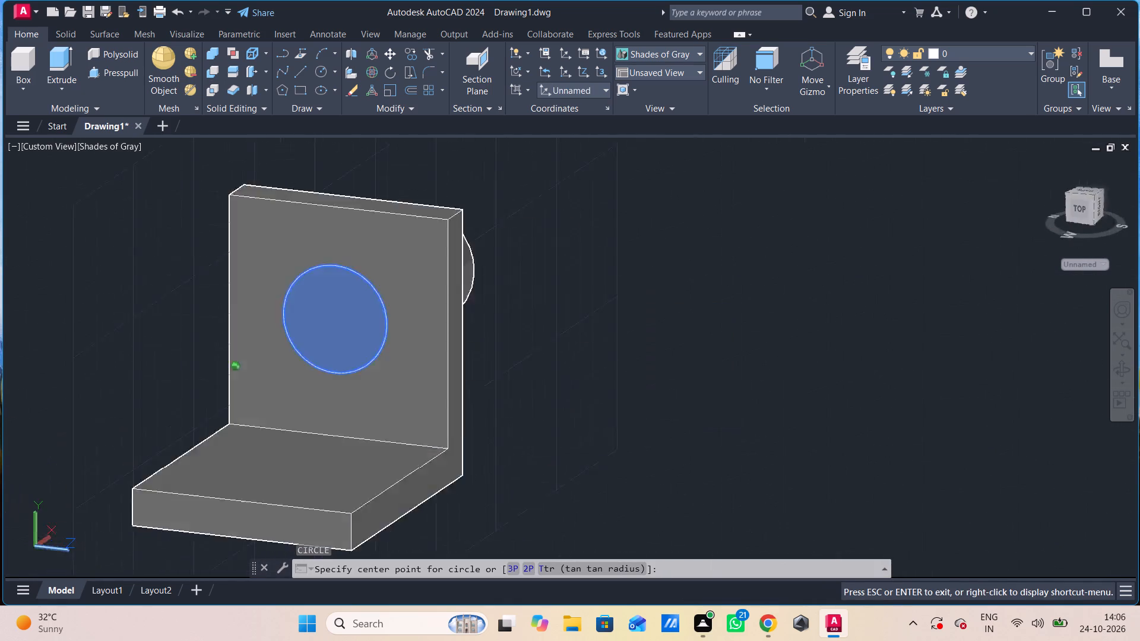
middle_click_drag(571, 436, 628, 417, "shift")
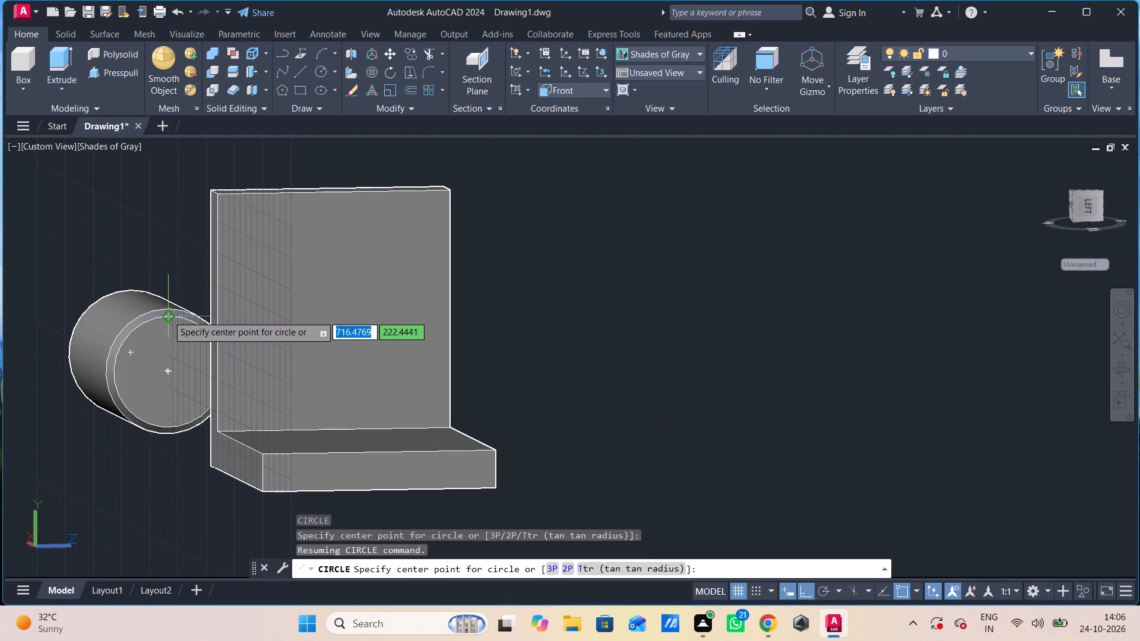
left_click(170, 378)
type("3.")
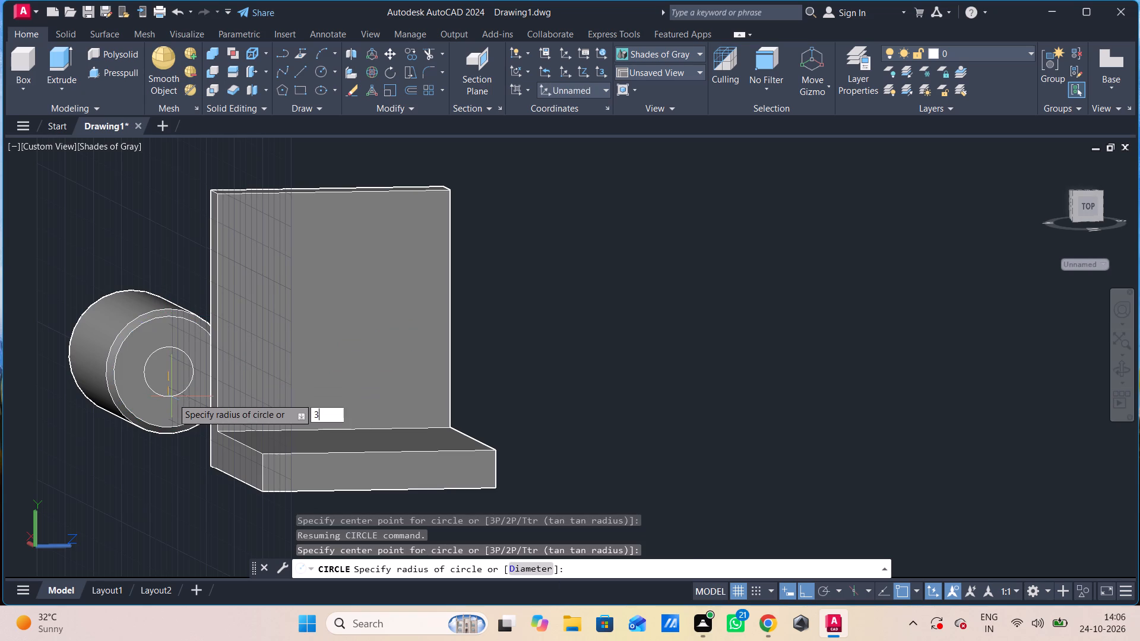
type("75")
key("Return")
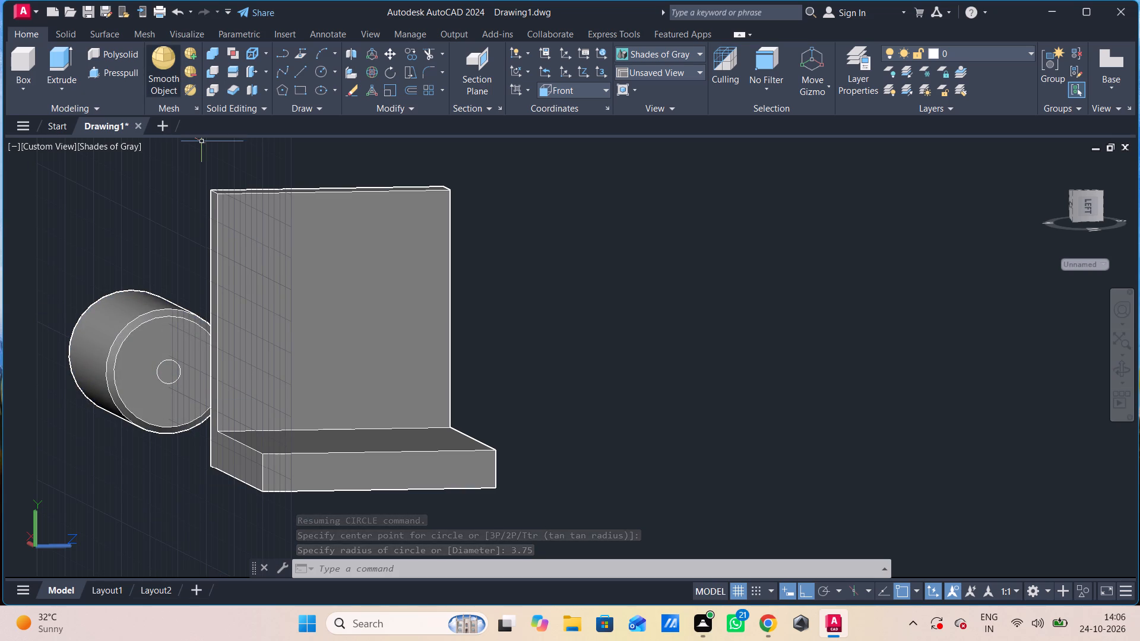
Presspull the small circle through the cylinder's full length to cut a central through hole.
left_click(131, 75)
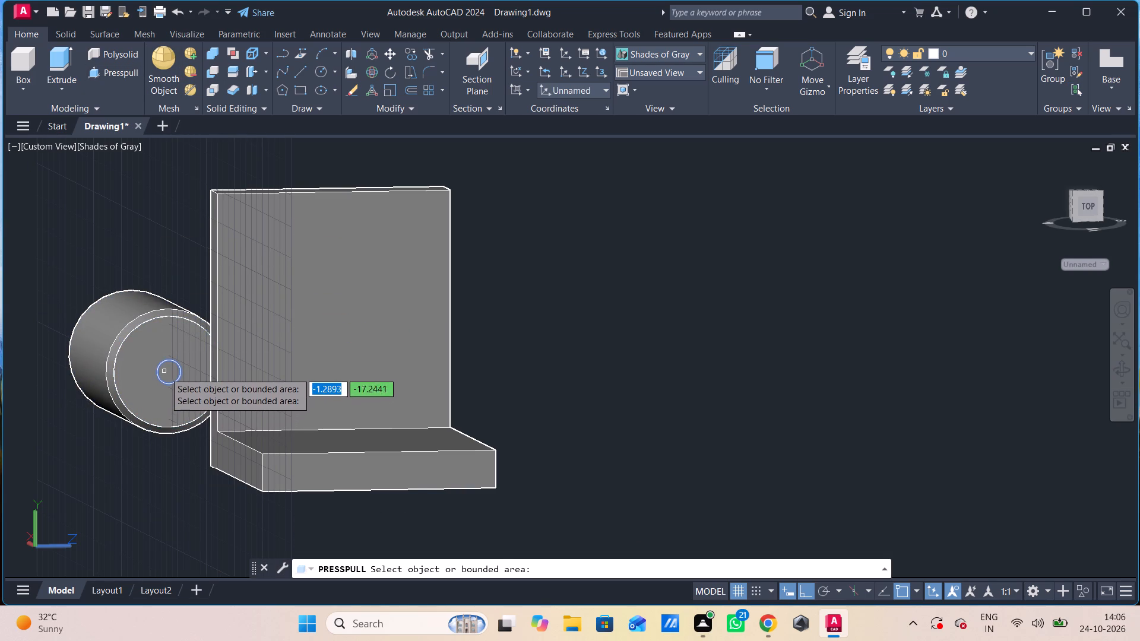
left_click(164, 370)
left_click(23, 262)
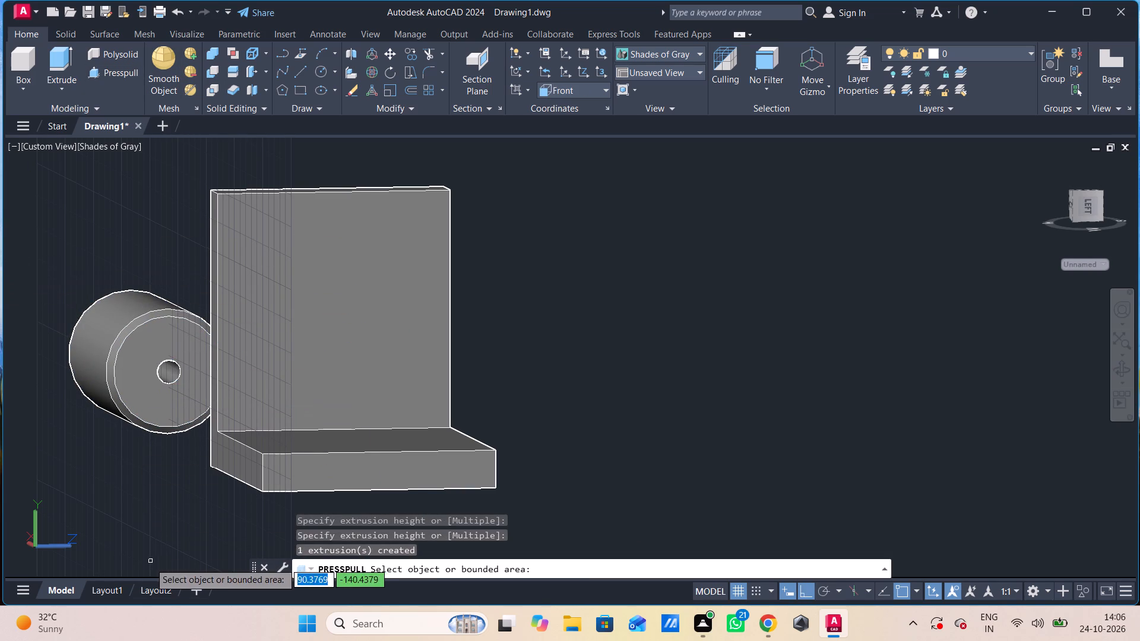
middle_click_drag(672, 502, 517, 519, "shift")
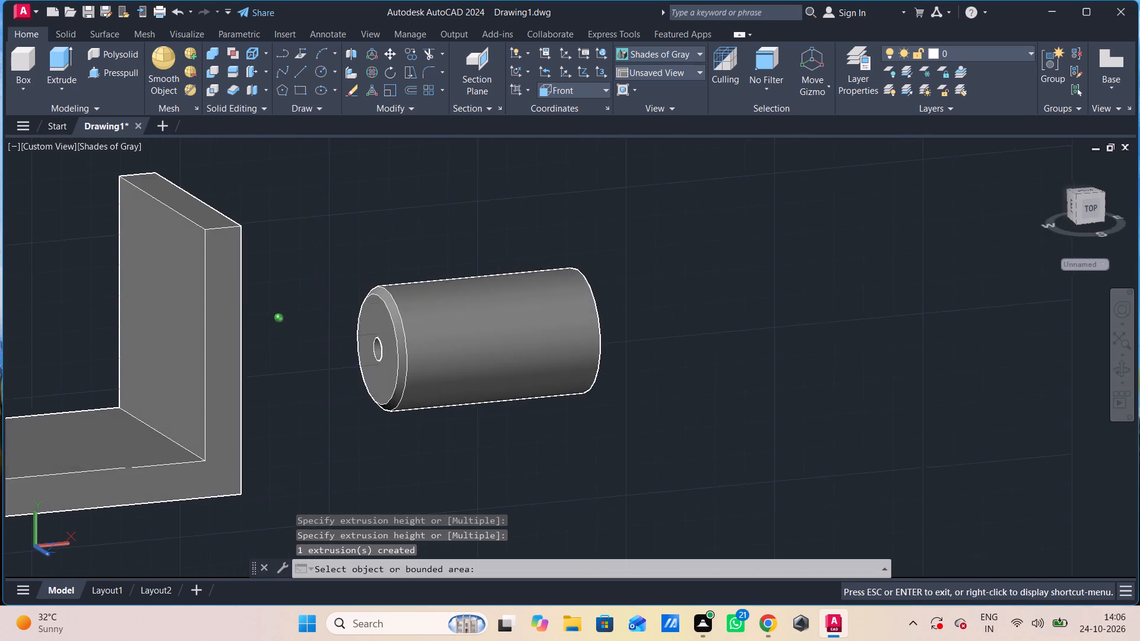
middle_click_drag(517, 519, 300, 488, "shift")
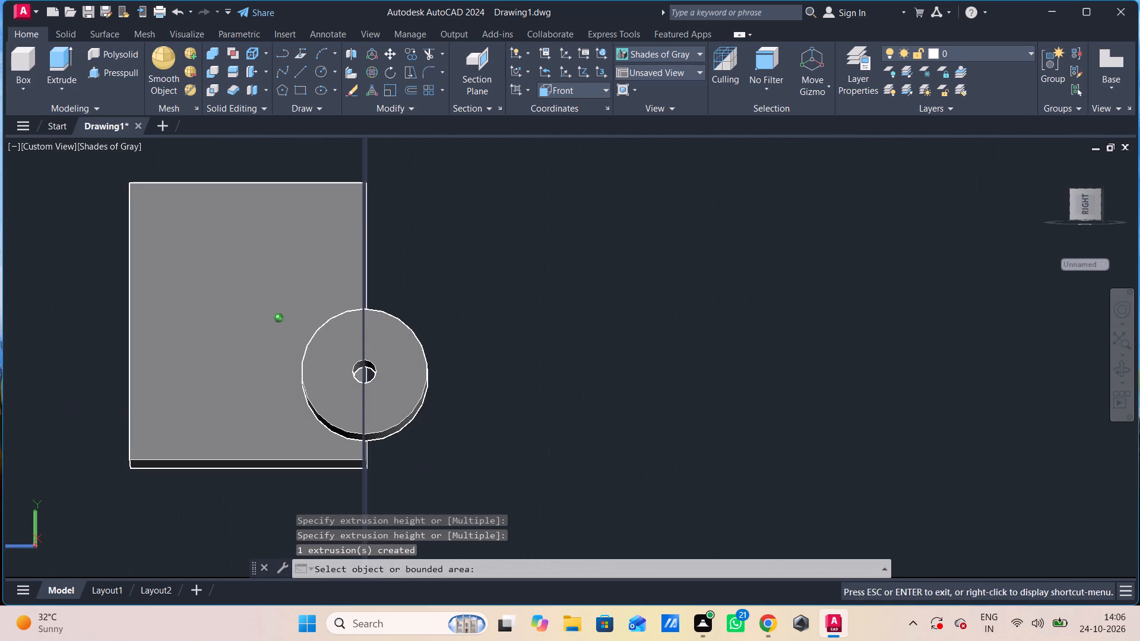
middle_click_drag(300, 488, 303, 487, "shift")
middle_click_drag(366, 484, 522, 497, "shift")
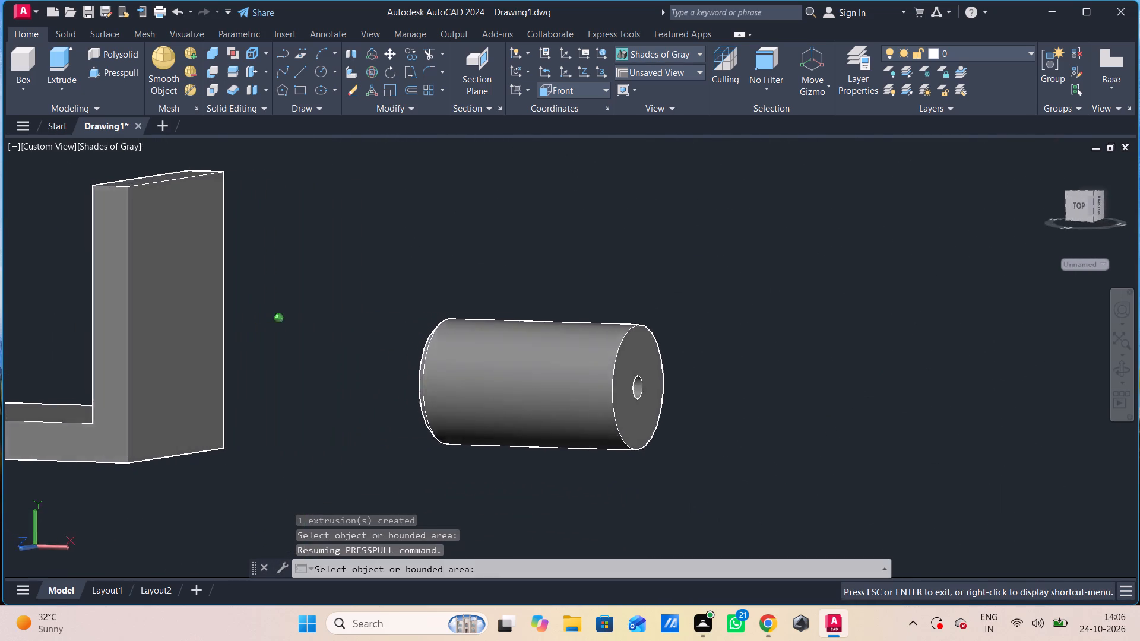
middle_click_drag(522, 497, 614, 508, "shift")
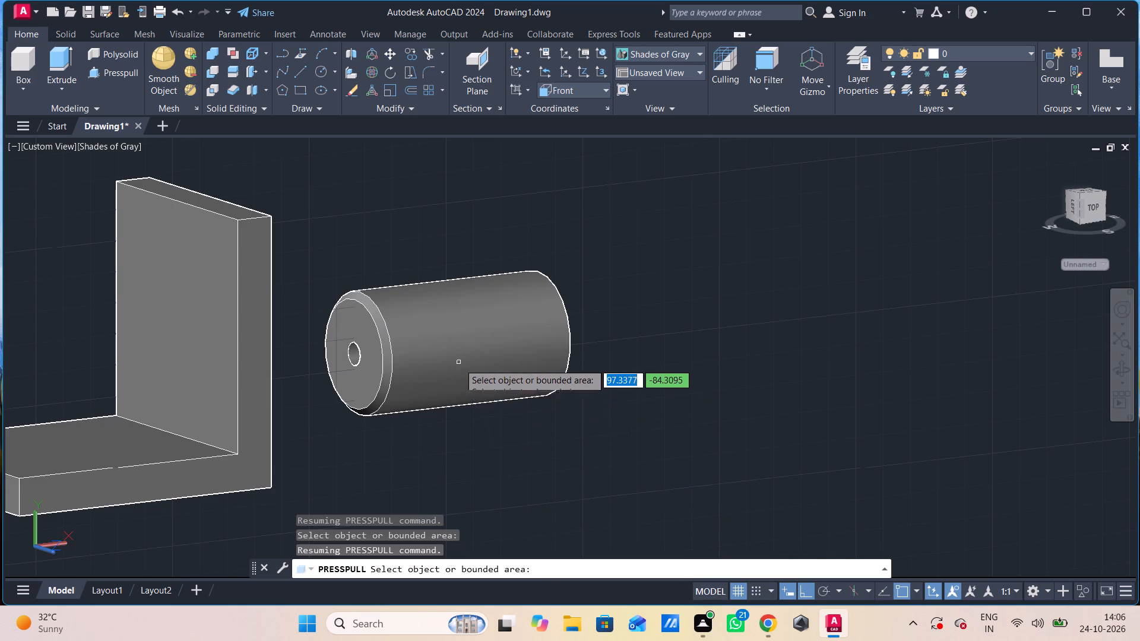
key("Escape")
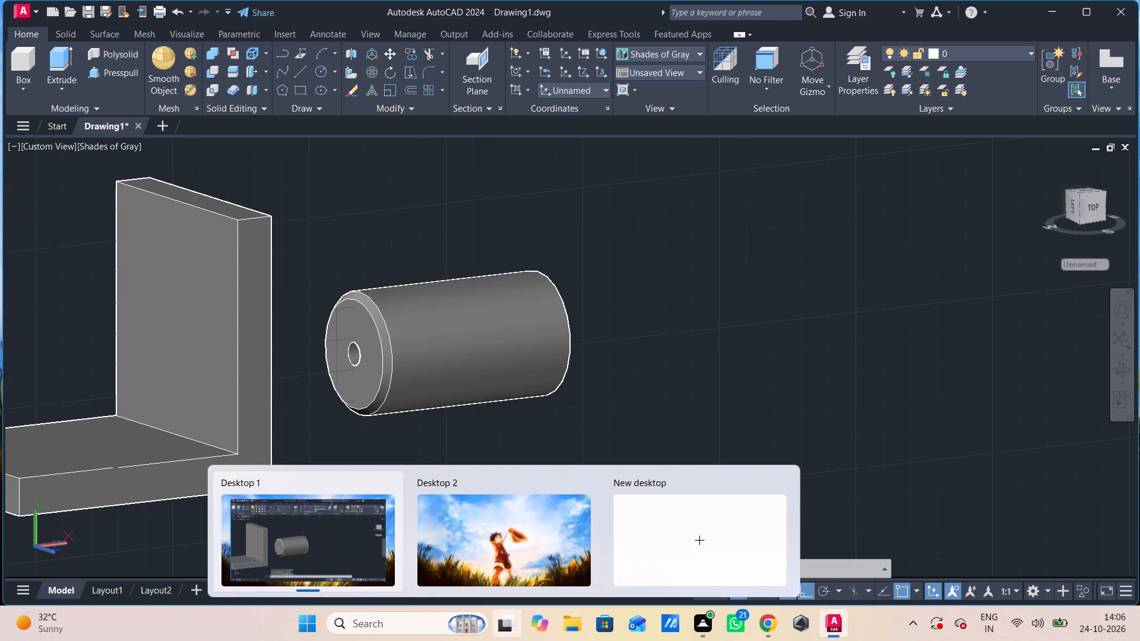
Rotate the bored cylinder with 3DROTATE about the vertical axis through its centre by about 212 degrees.
left_click(480, 367)
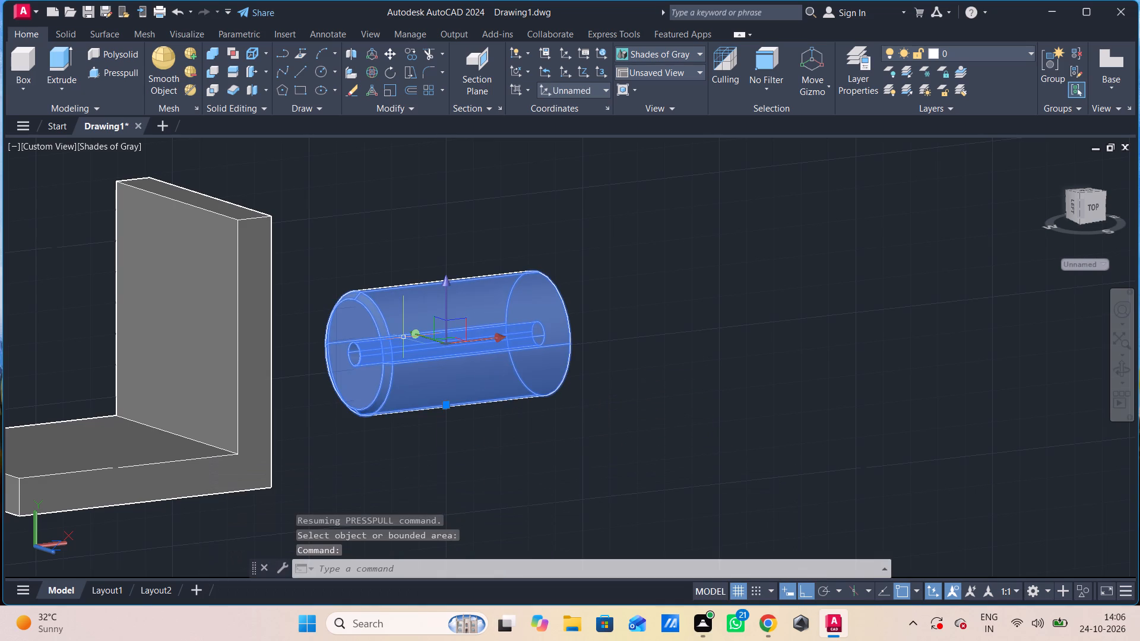
key("3")
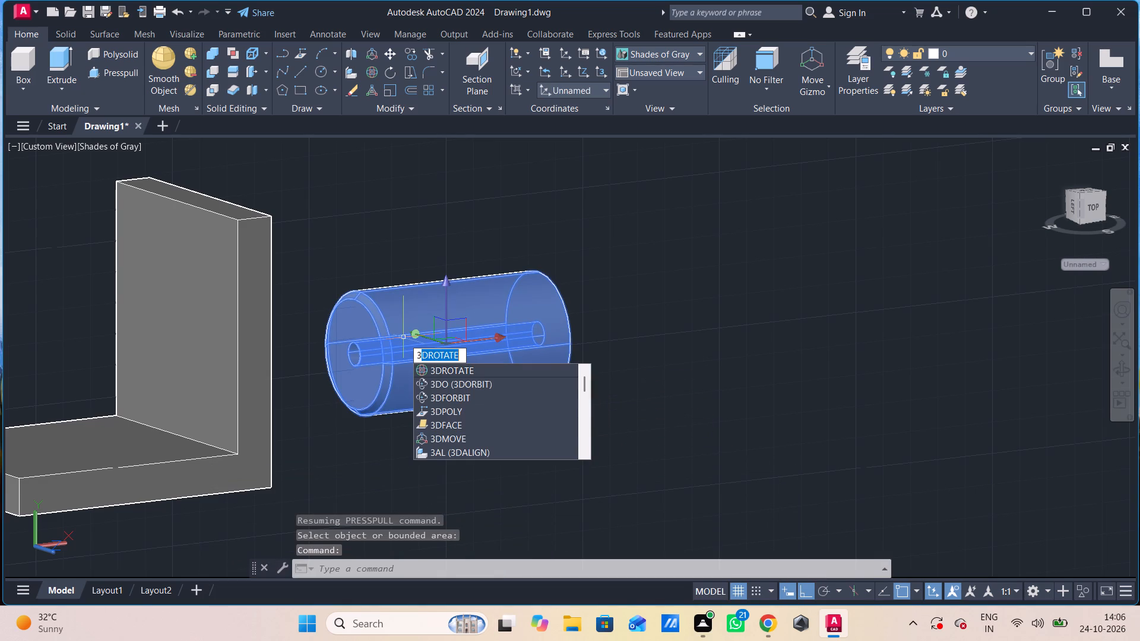
left_click(448, 366)
left_click_drag(442, 352, 450, 350)
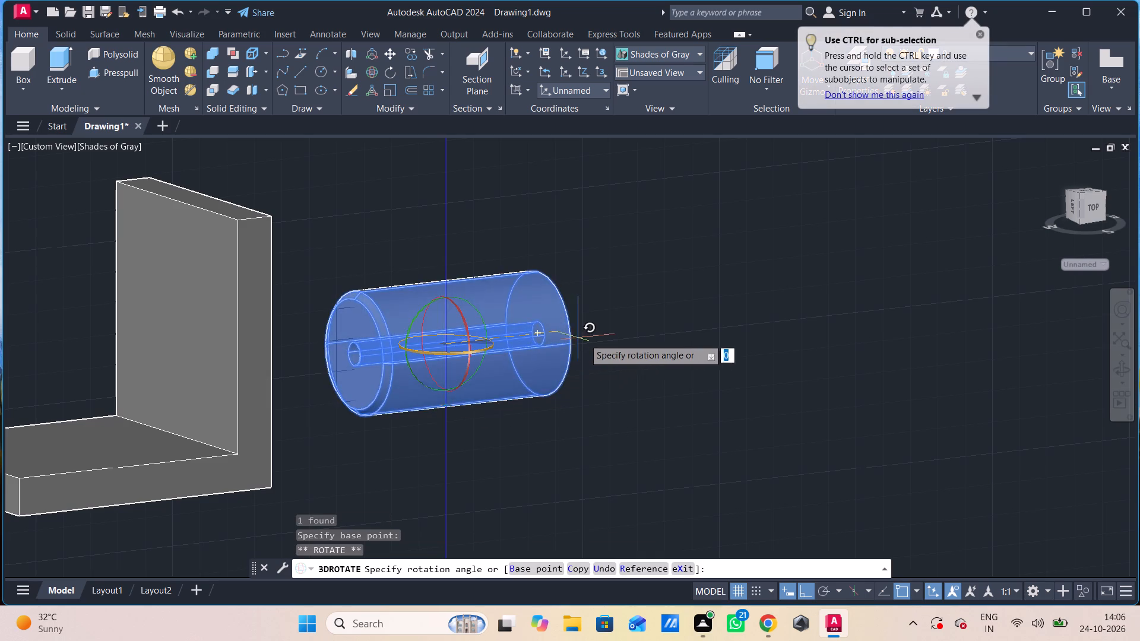
left_click(594, 337)
left_click(610, 376)
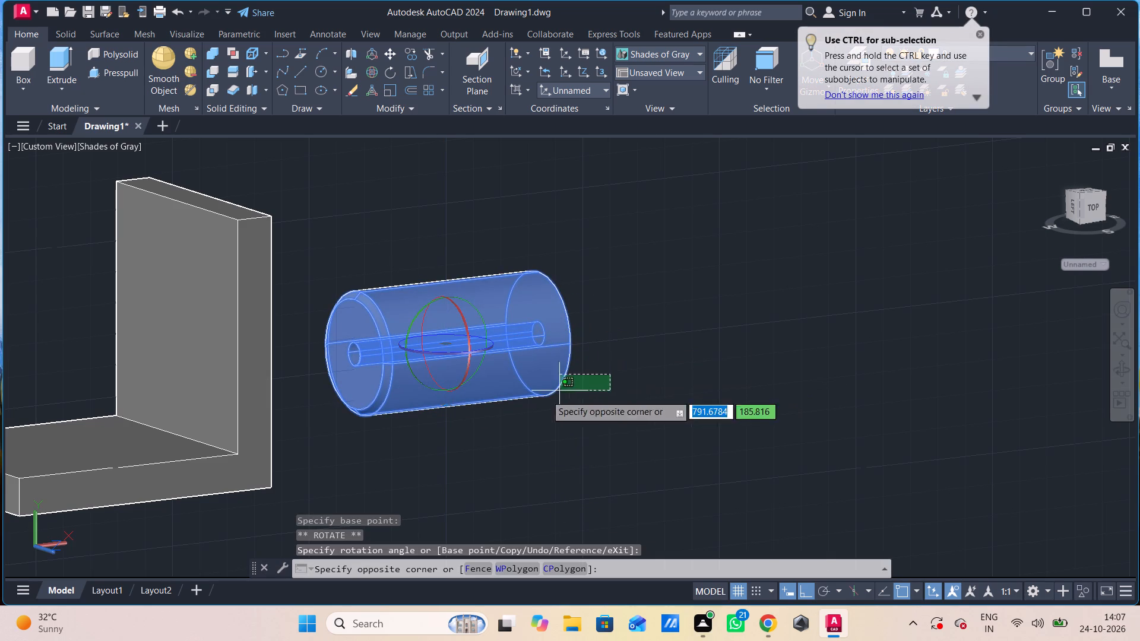
left_click(568, 626)
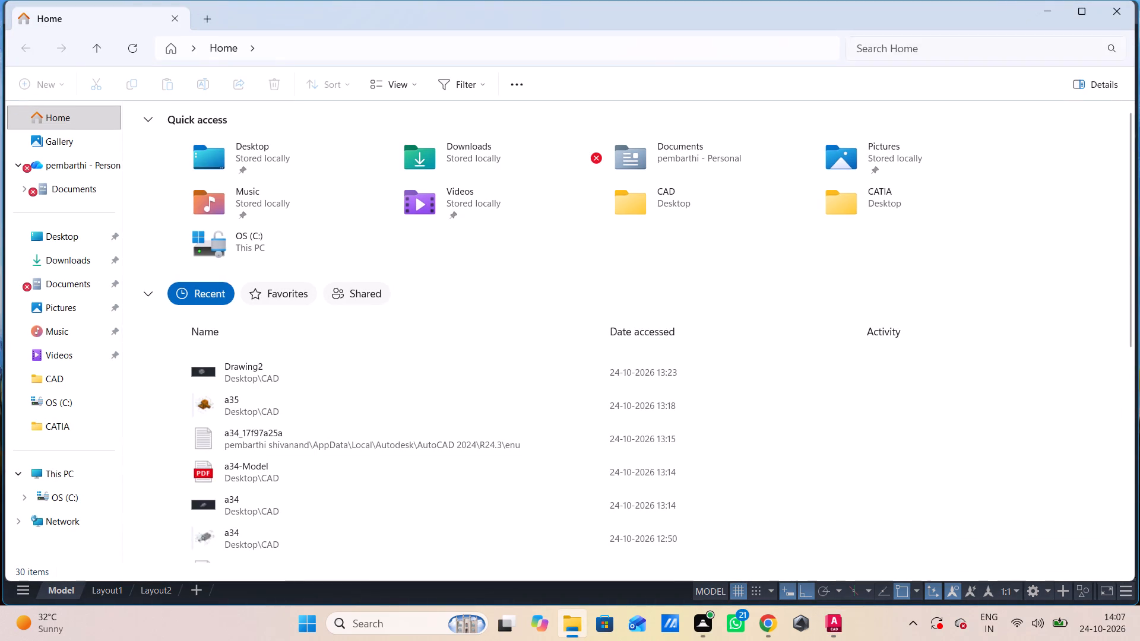
left_click(1042, 10)
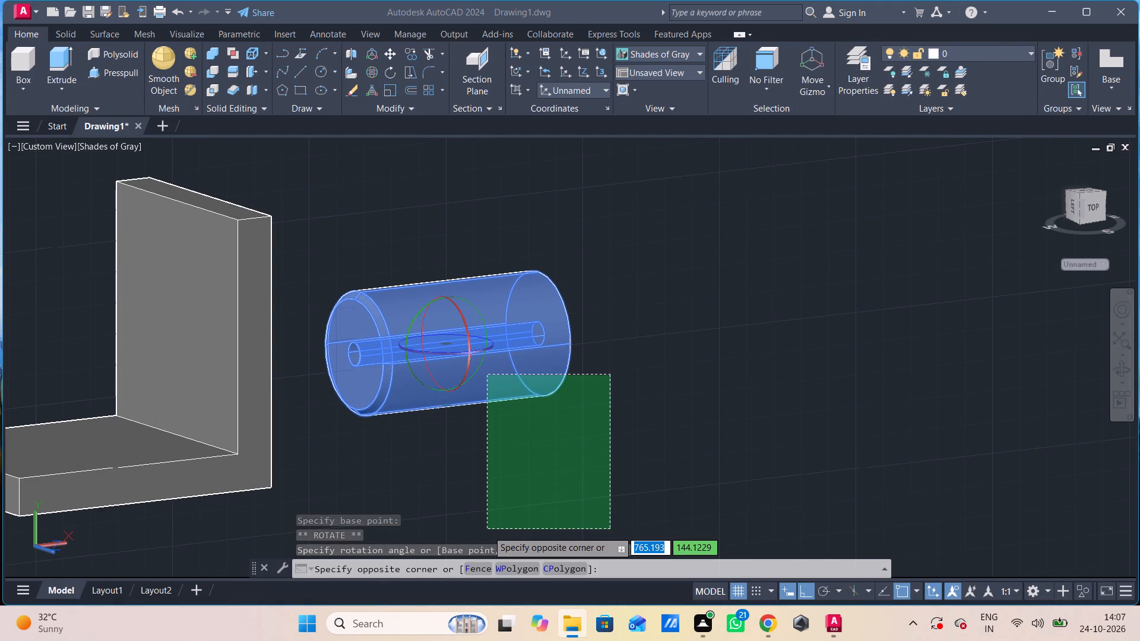
left_click(381, 488)
key("Escape")
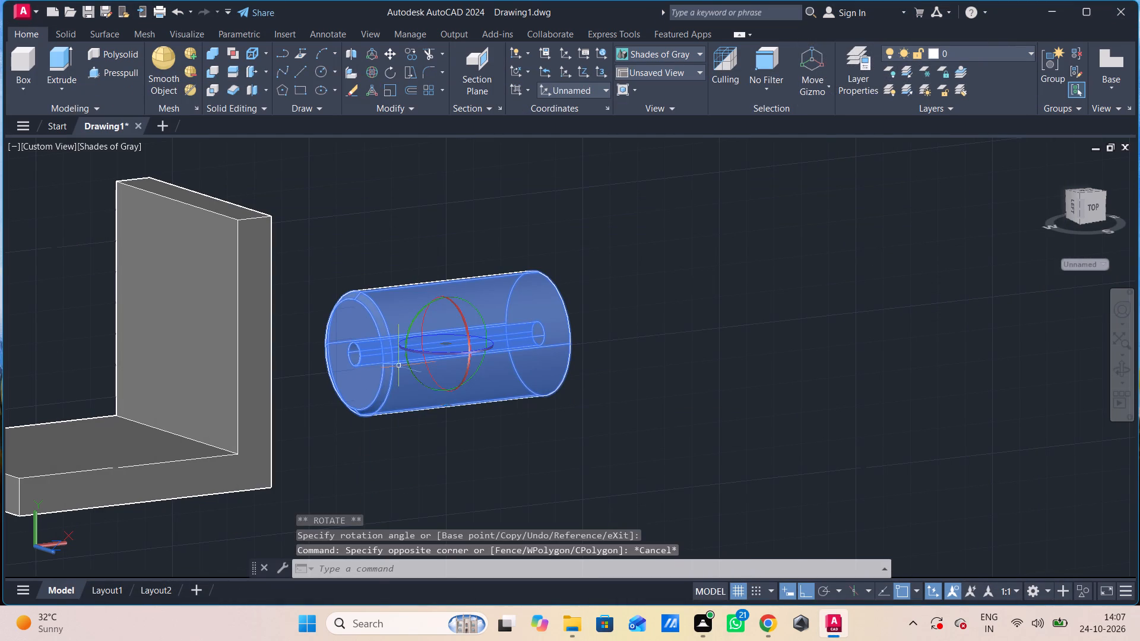
left_click(467, 353)
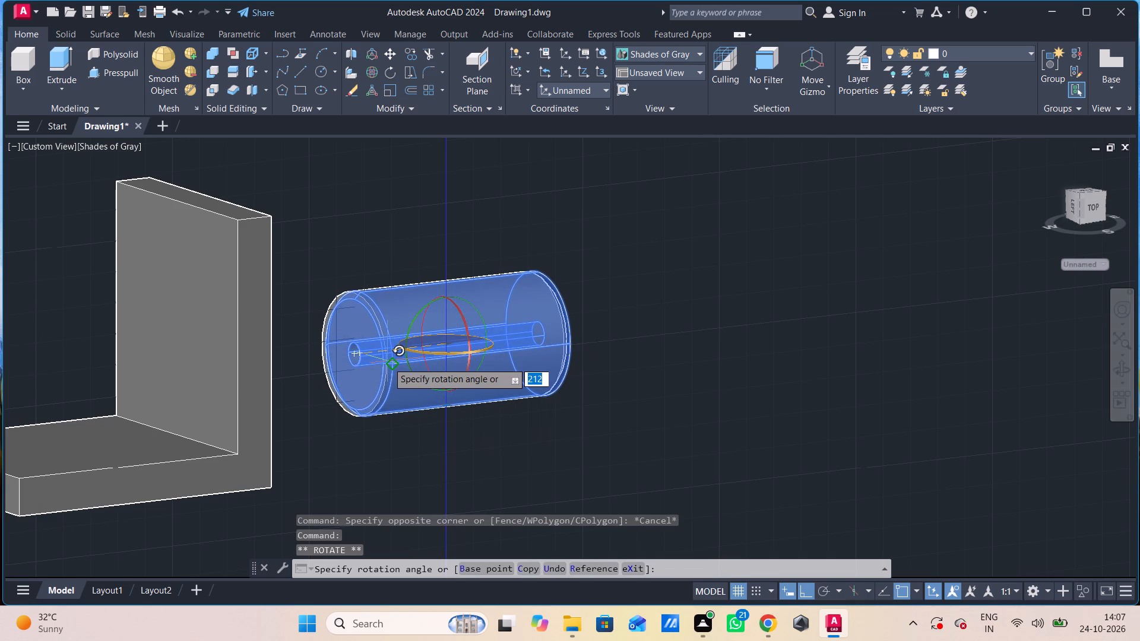
left_click(388, 362)
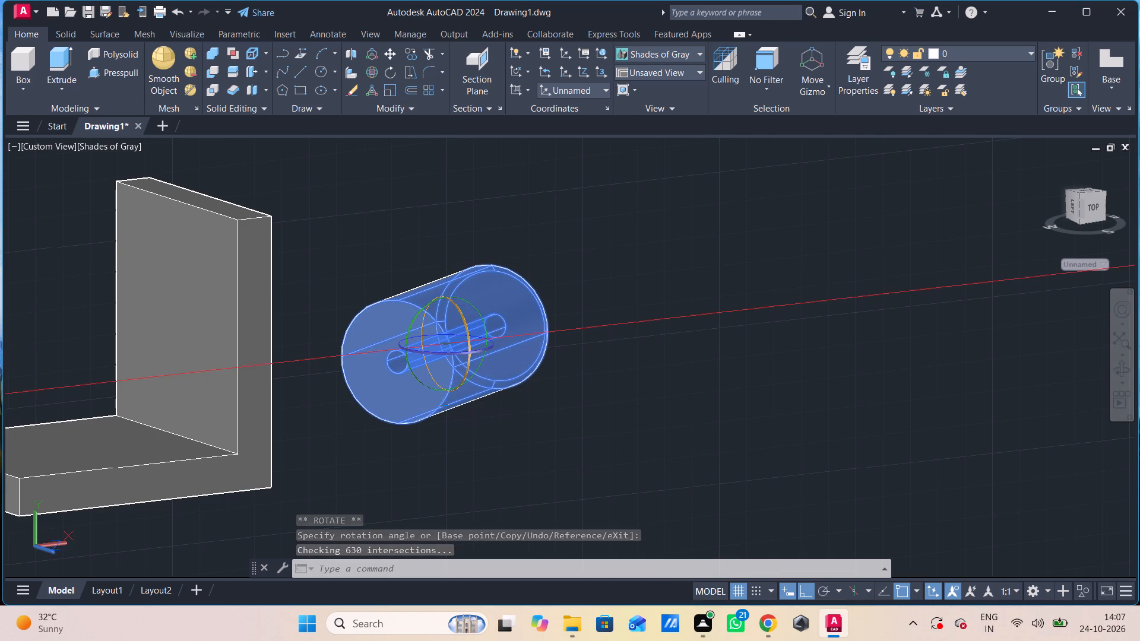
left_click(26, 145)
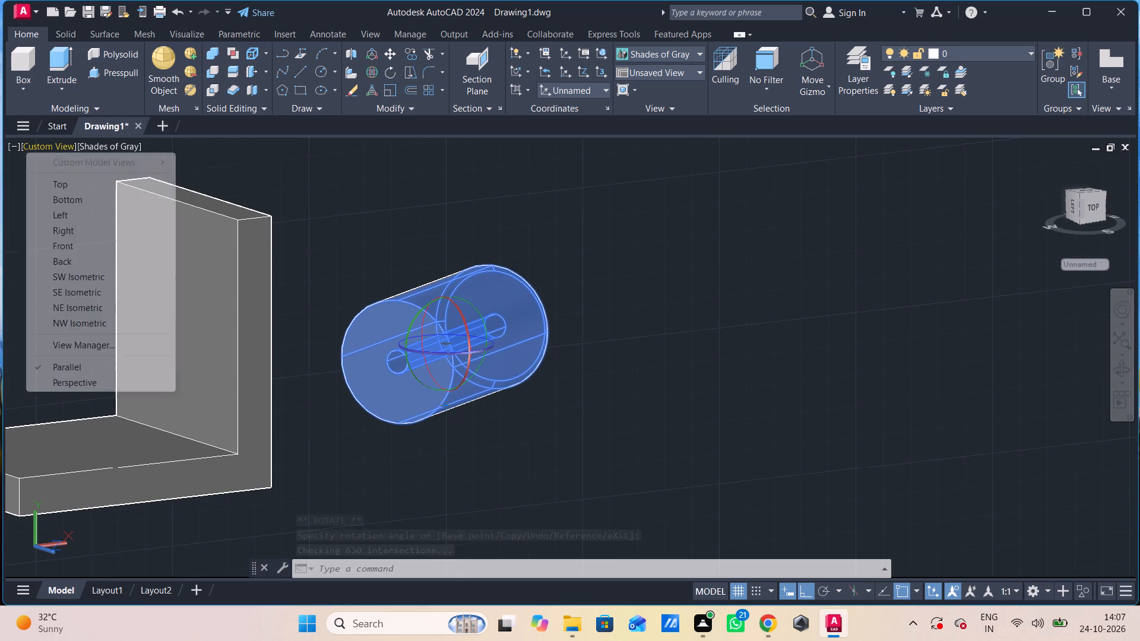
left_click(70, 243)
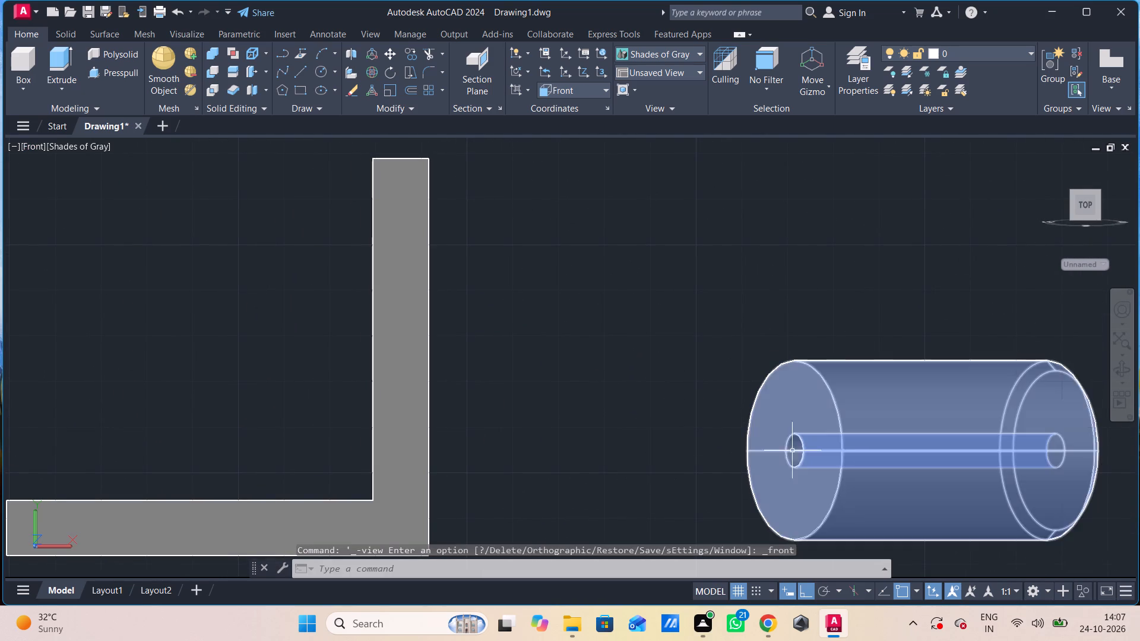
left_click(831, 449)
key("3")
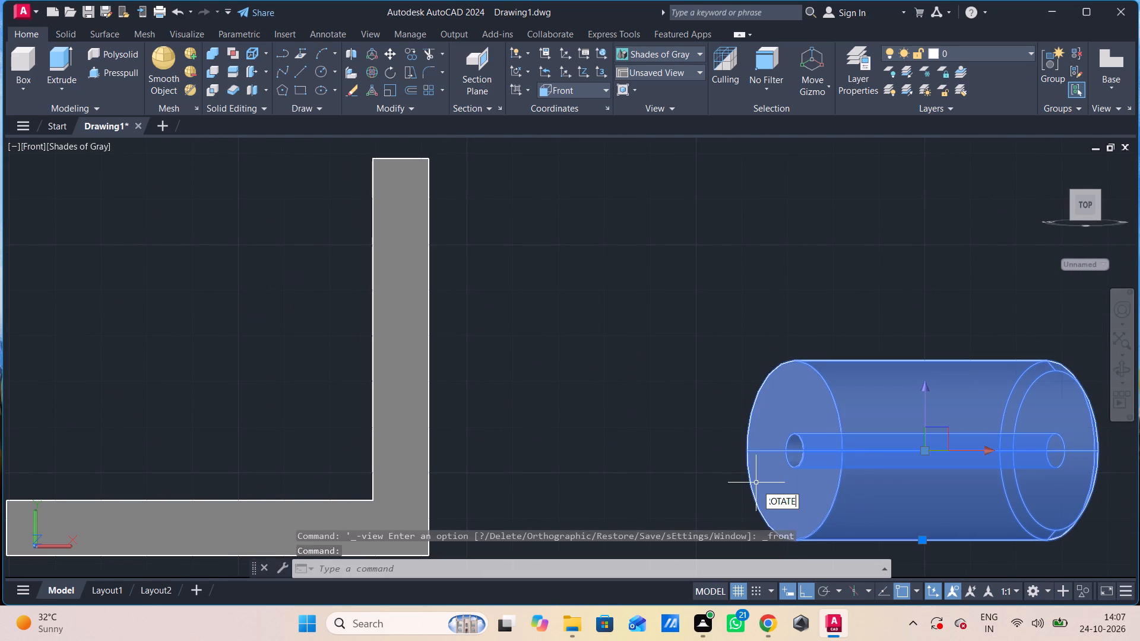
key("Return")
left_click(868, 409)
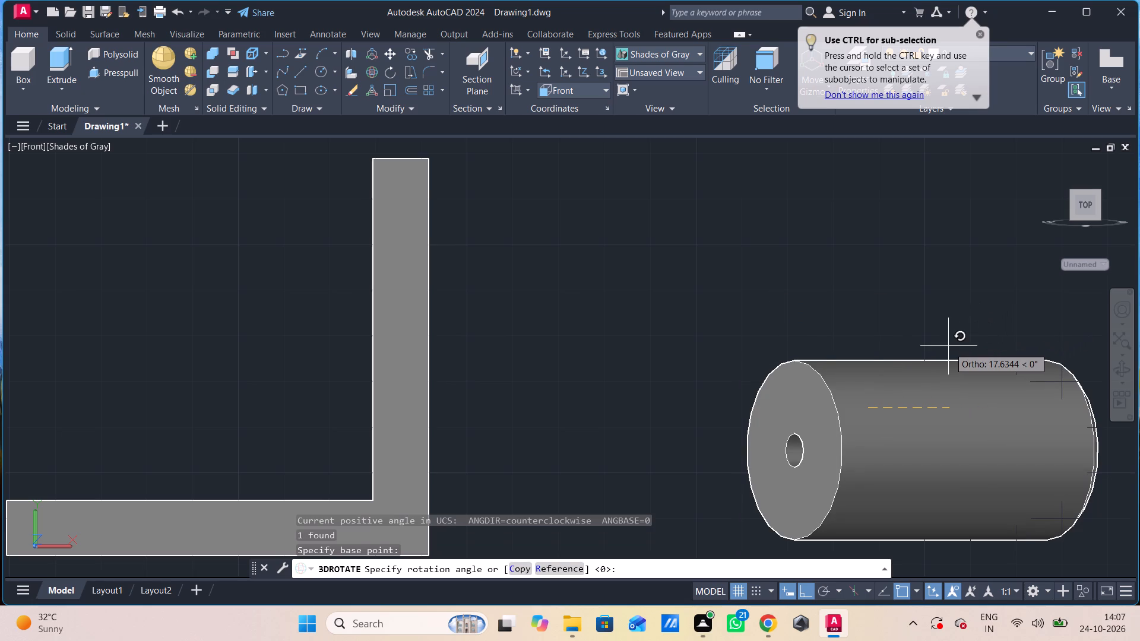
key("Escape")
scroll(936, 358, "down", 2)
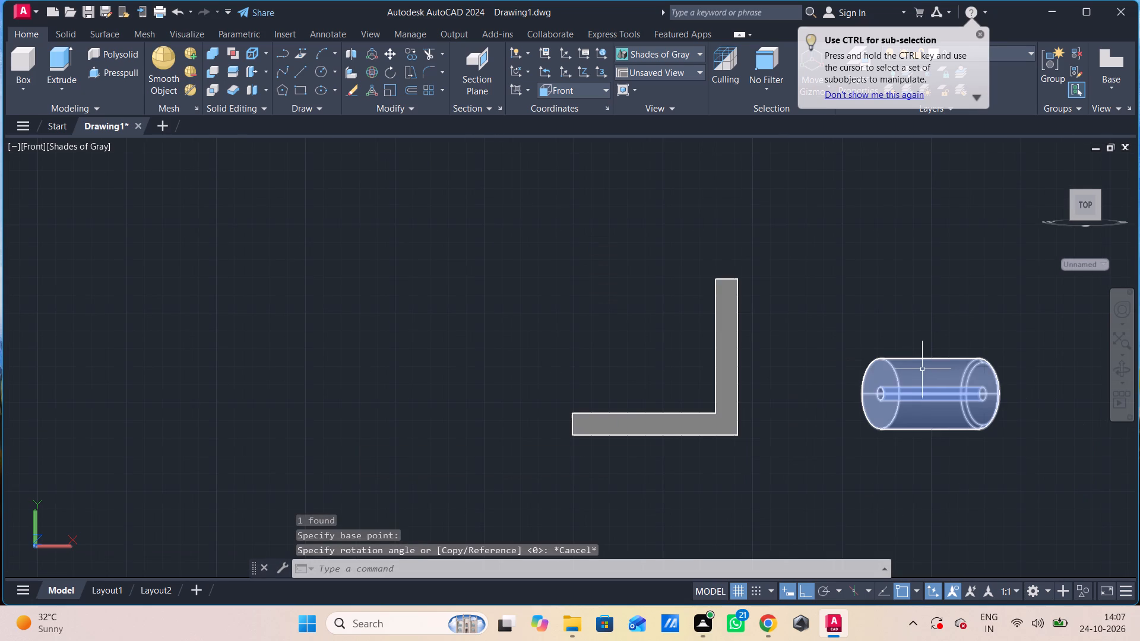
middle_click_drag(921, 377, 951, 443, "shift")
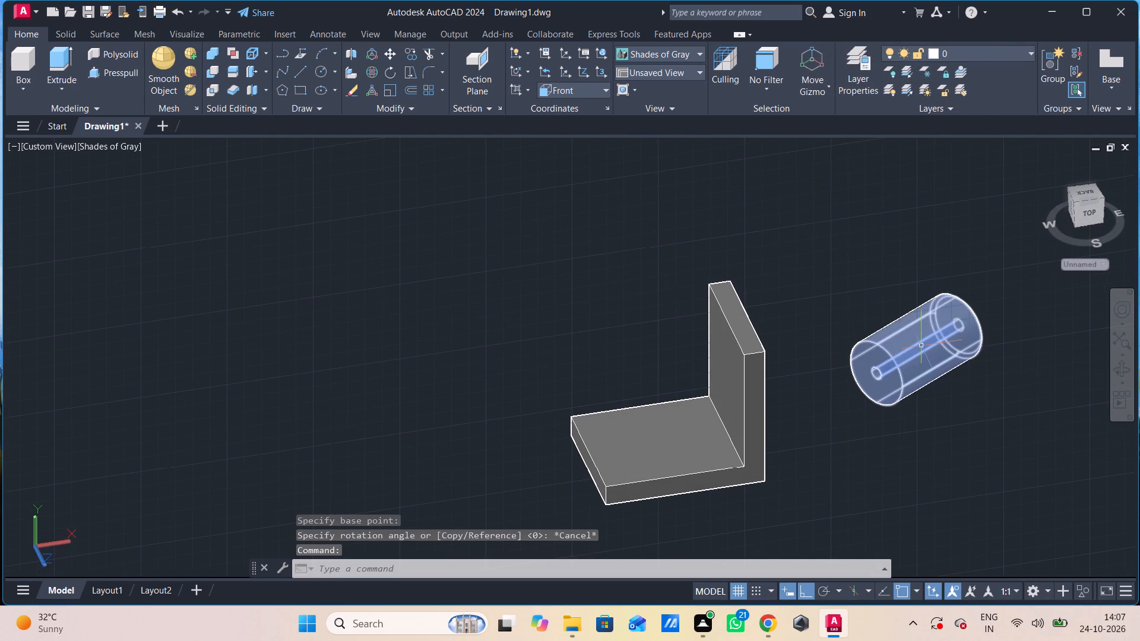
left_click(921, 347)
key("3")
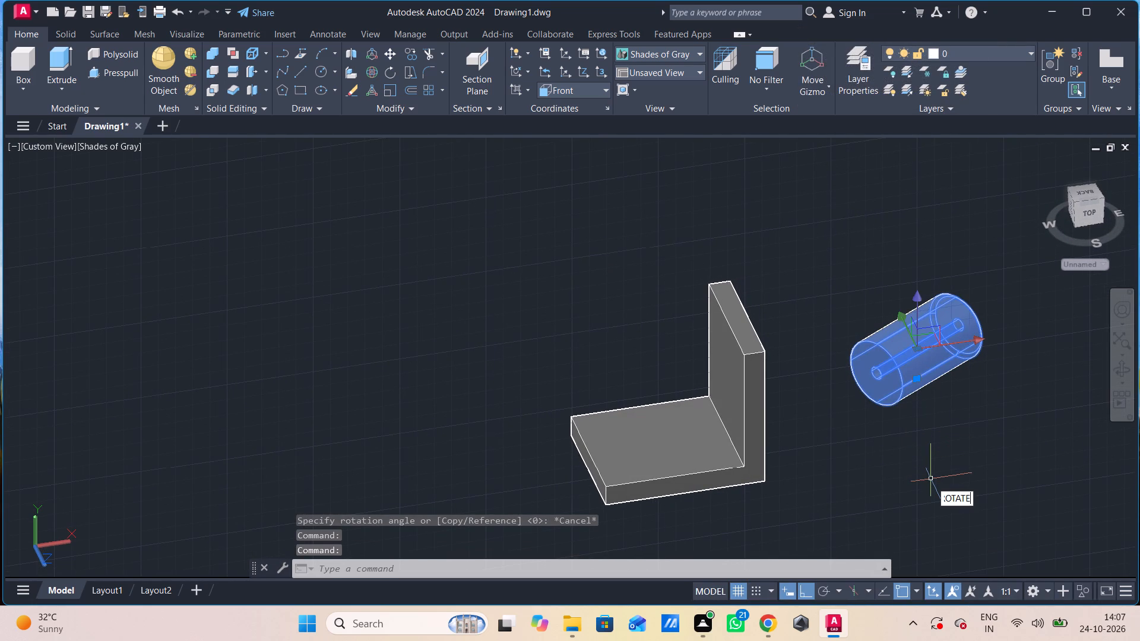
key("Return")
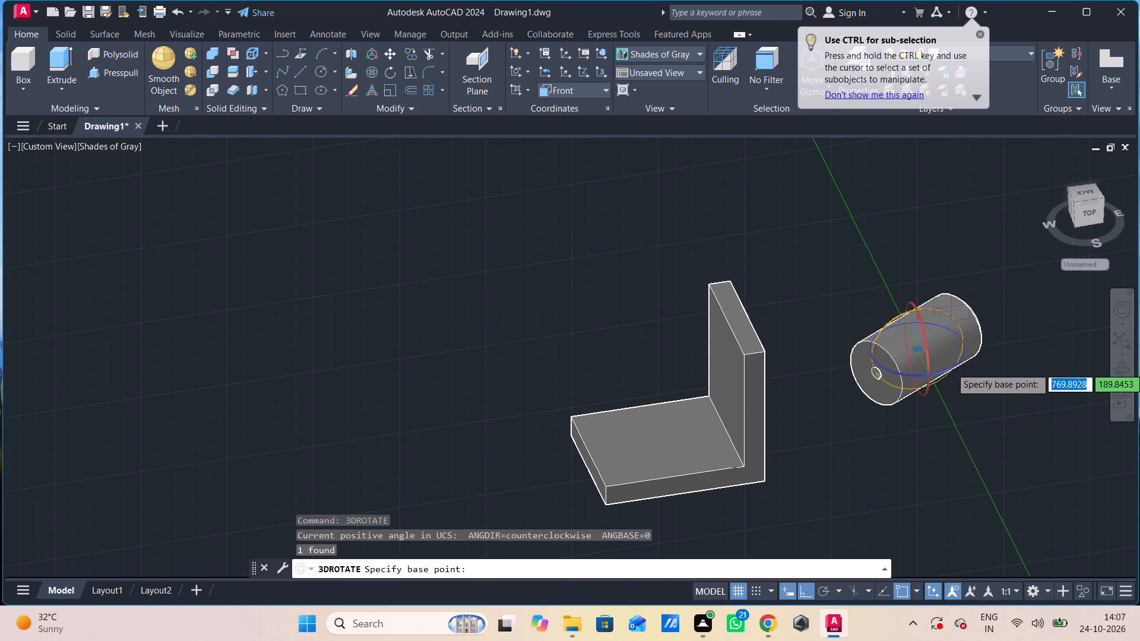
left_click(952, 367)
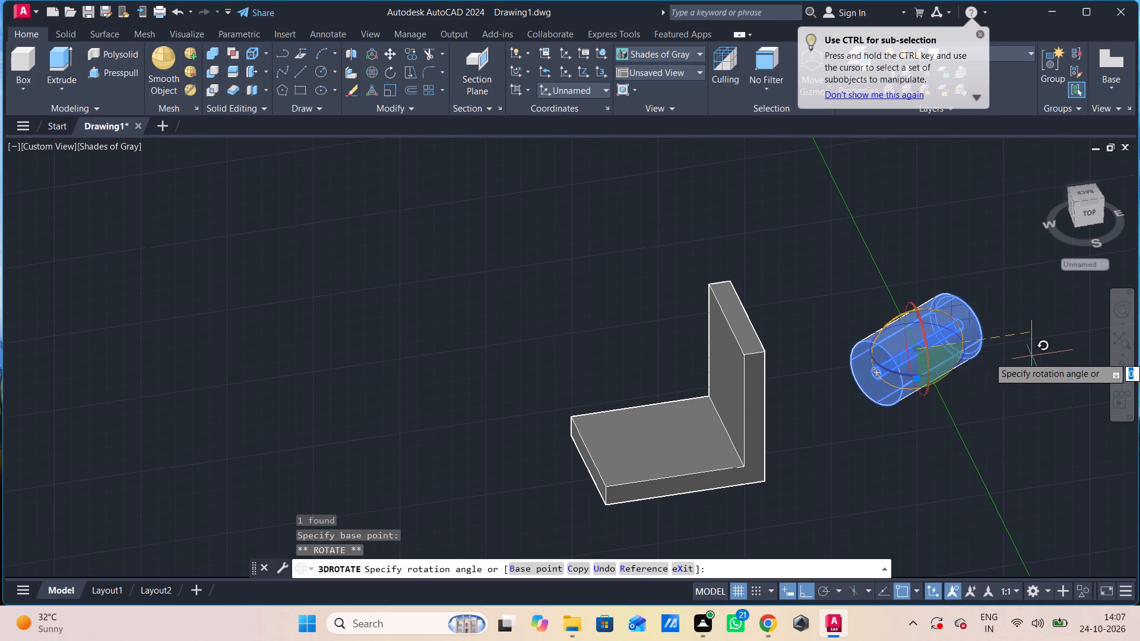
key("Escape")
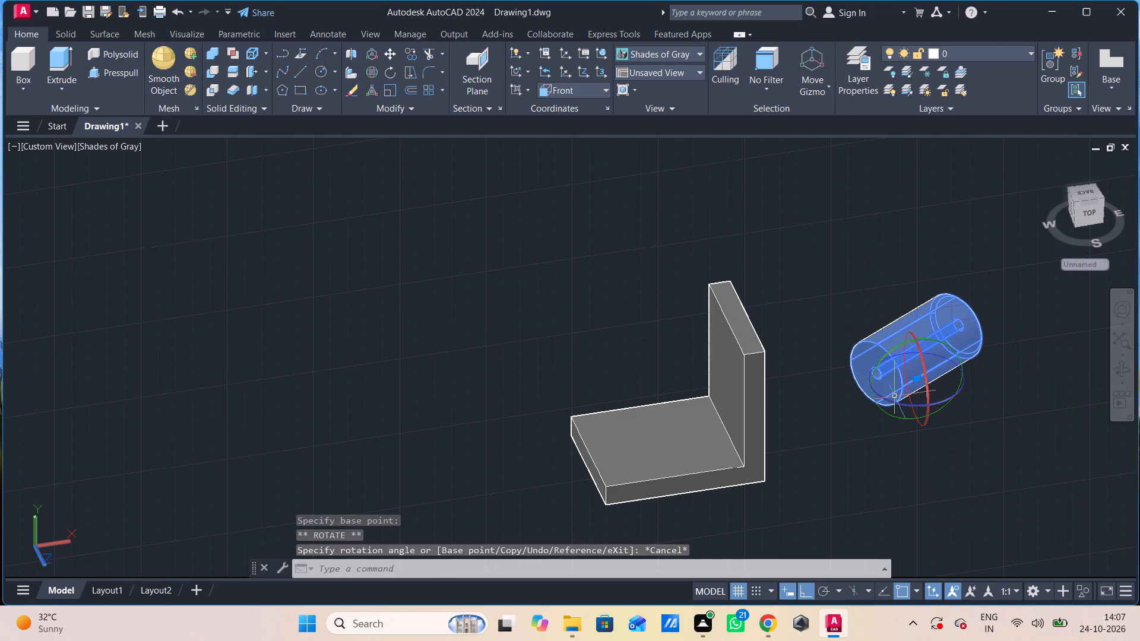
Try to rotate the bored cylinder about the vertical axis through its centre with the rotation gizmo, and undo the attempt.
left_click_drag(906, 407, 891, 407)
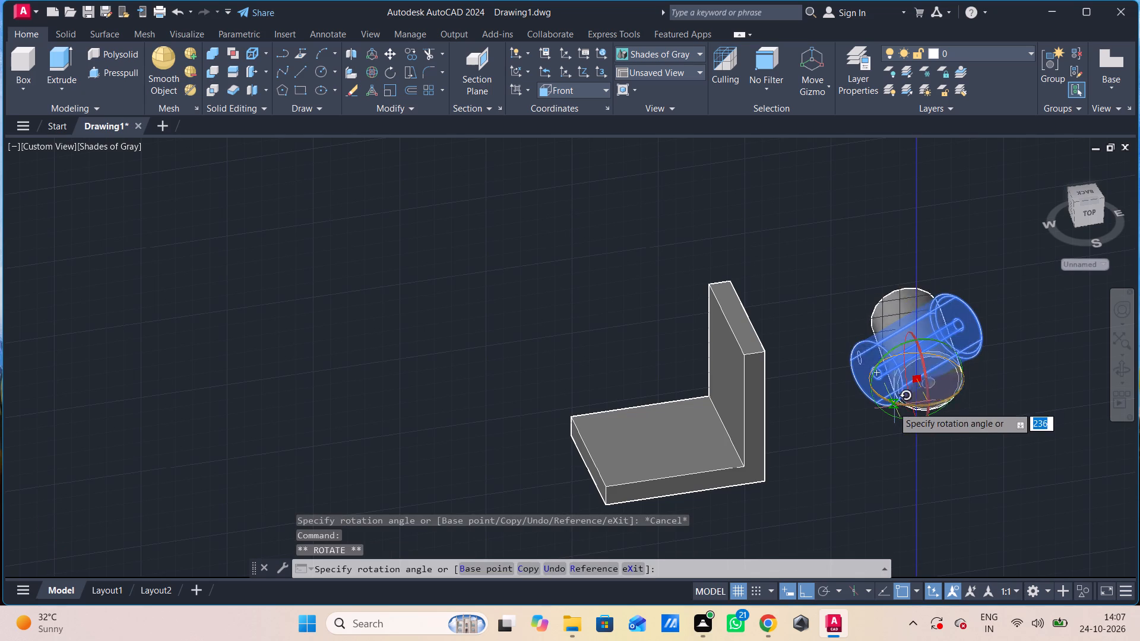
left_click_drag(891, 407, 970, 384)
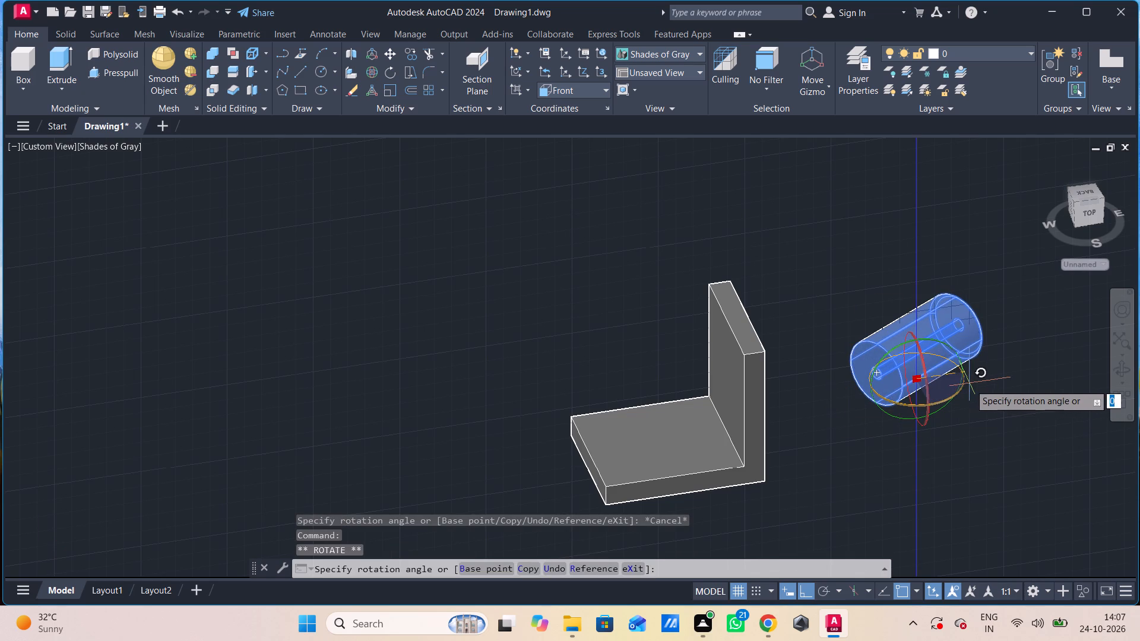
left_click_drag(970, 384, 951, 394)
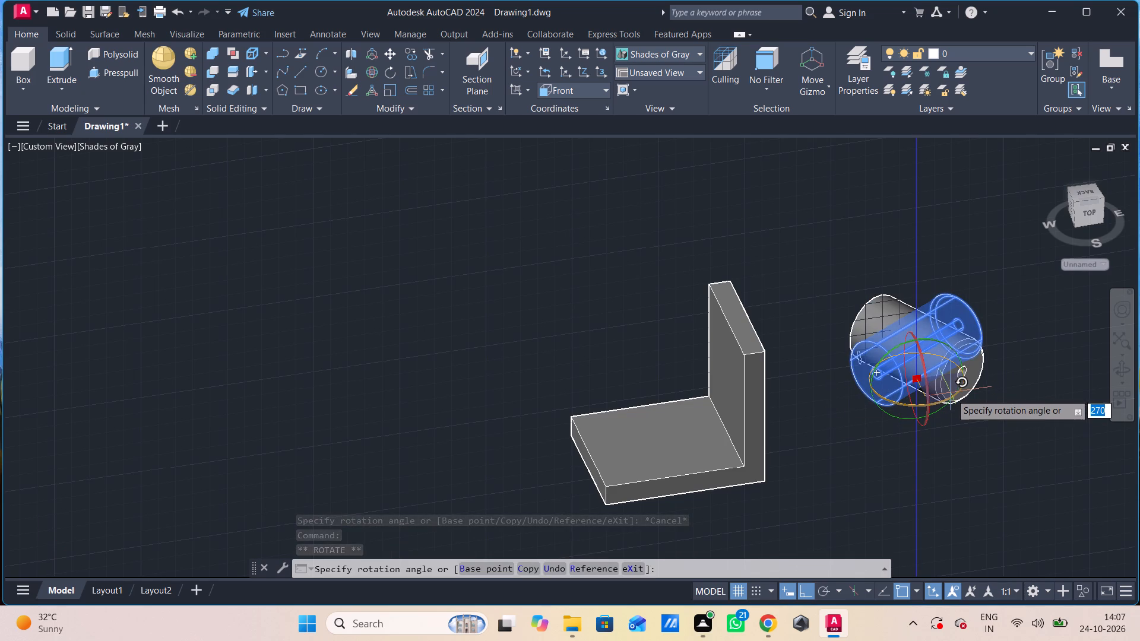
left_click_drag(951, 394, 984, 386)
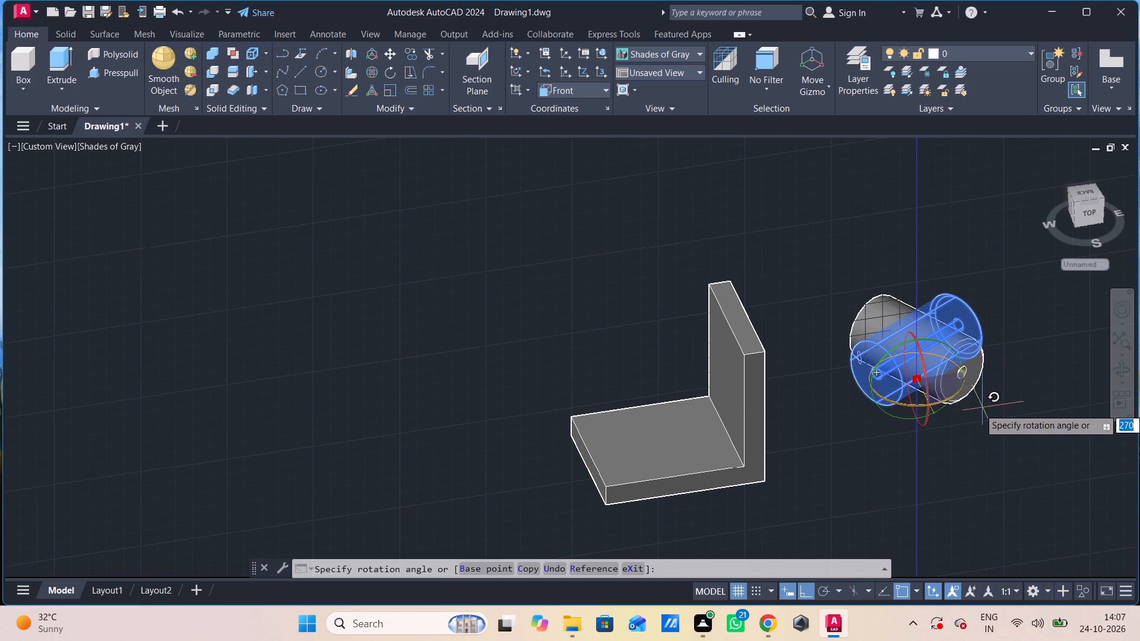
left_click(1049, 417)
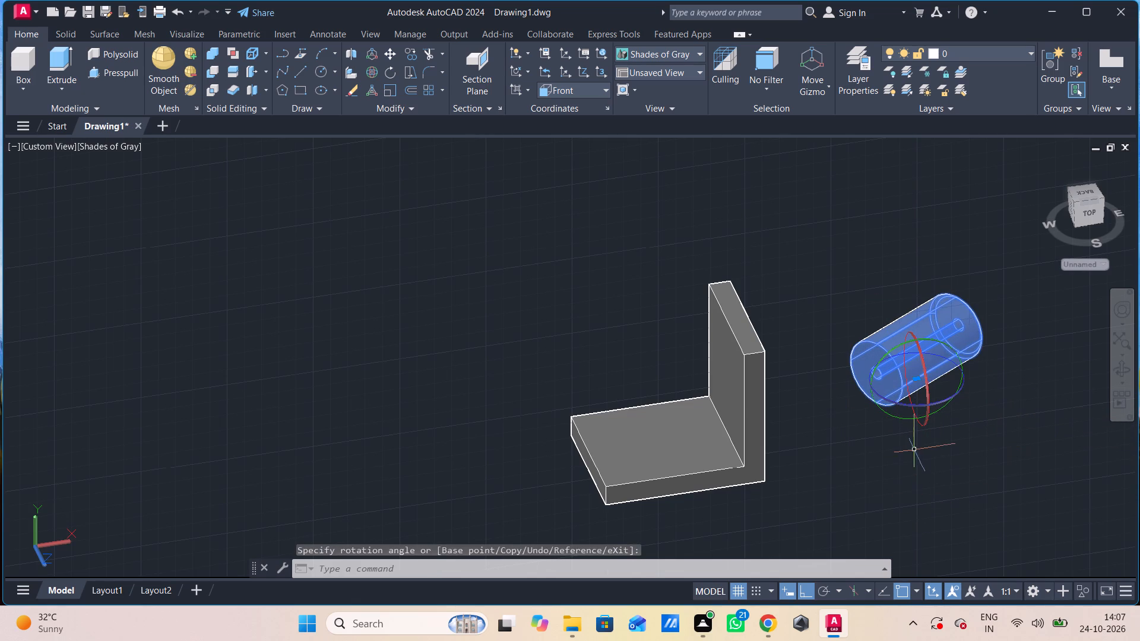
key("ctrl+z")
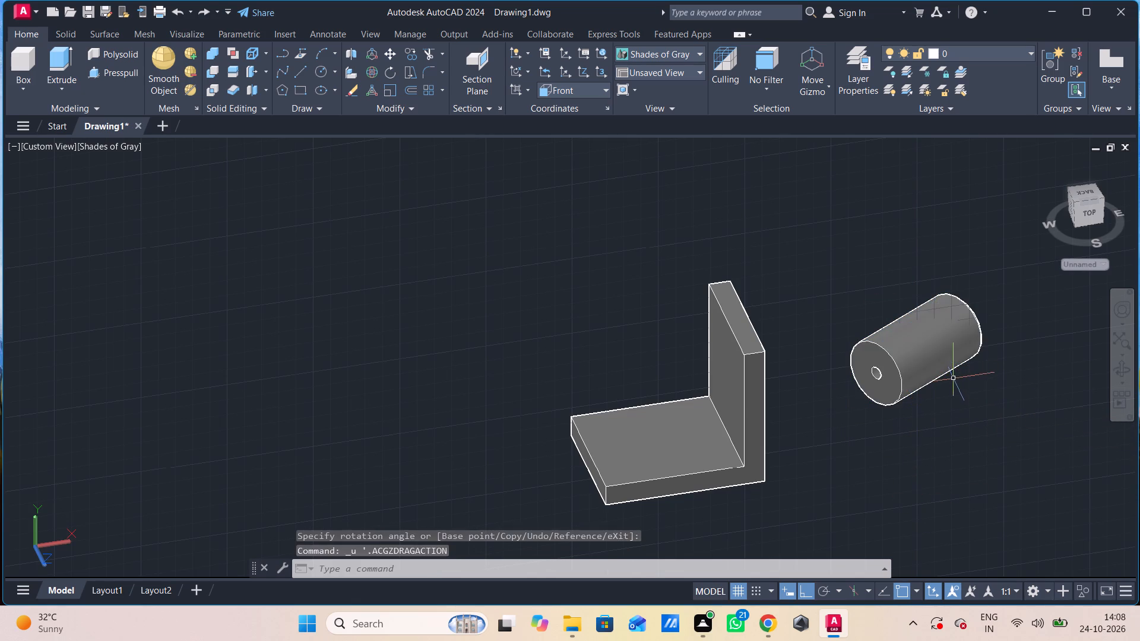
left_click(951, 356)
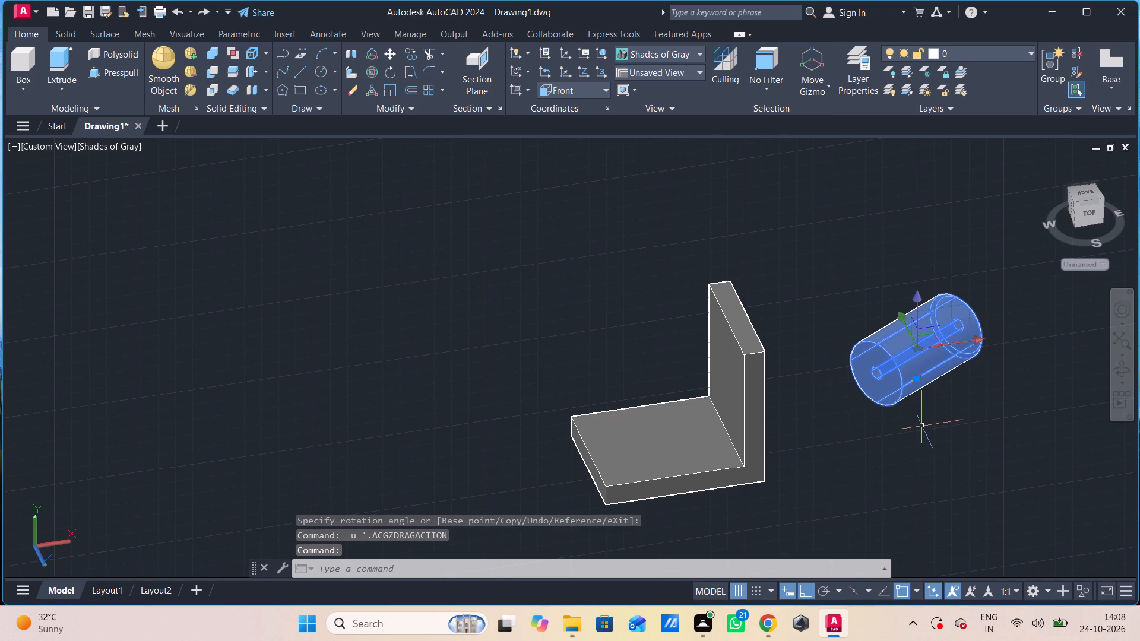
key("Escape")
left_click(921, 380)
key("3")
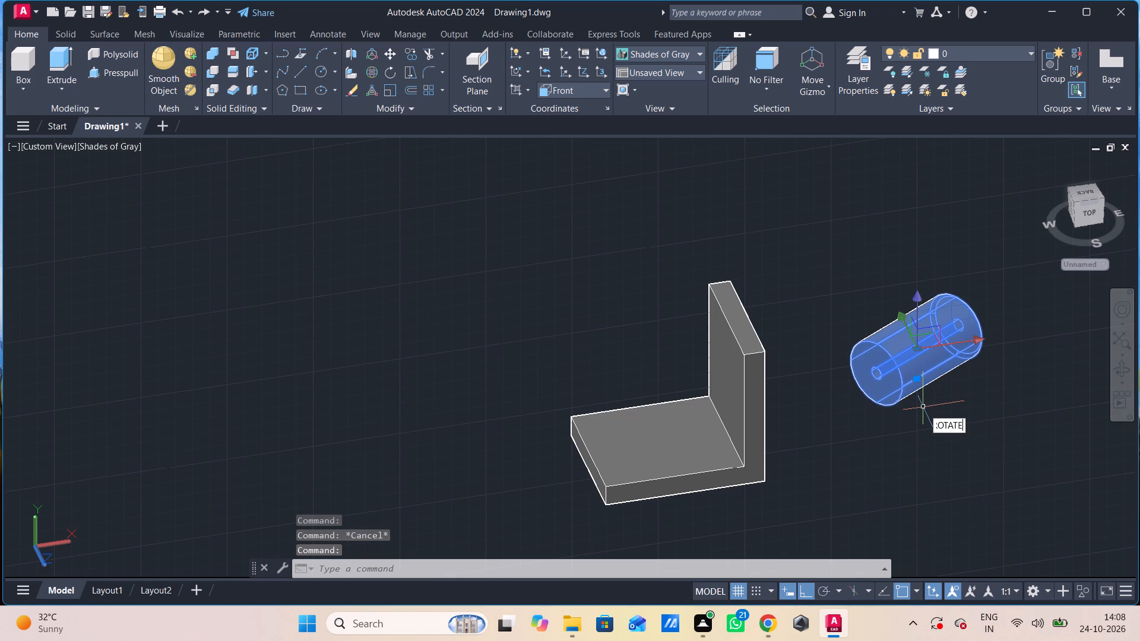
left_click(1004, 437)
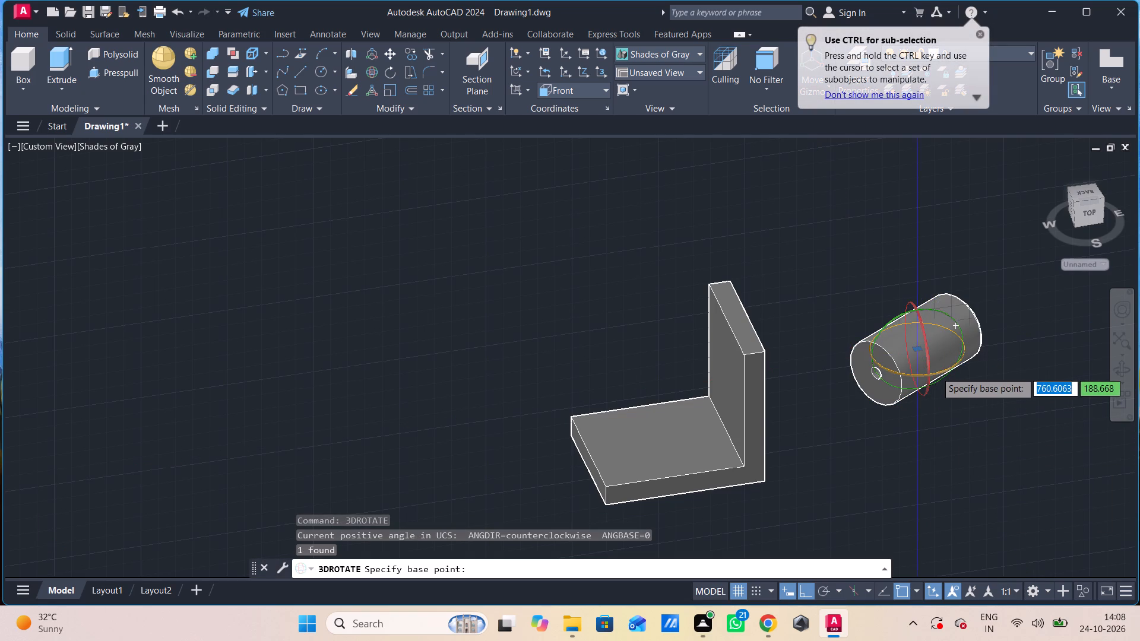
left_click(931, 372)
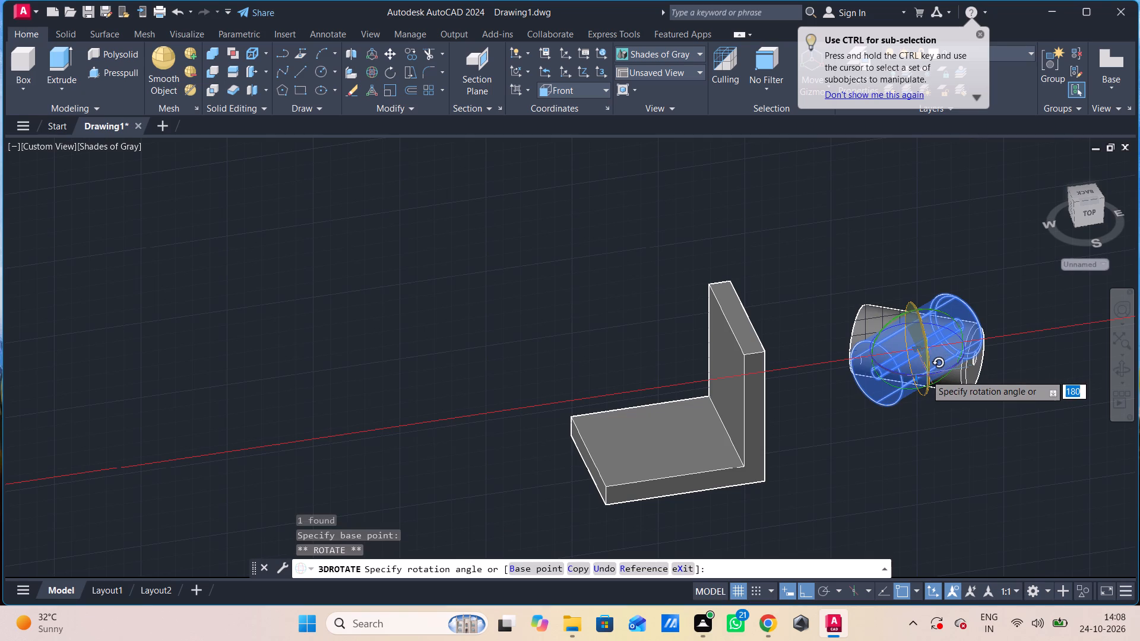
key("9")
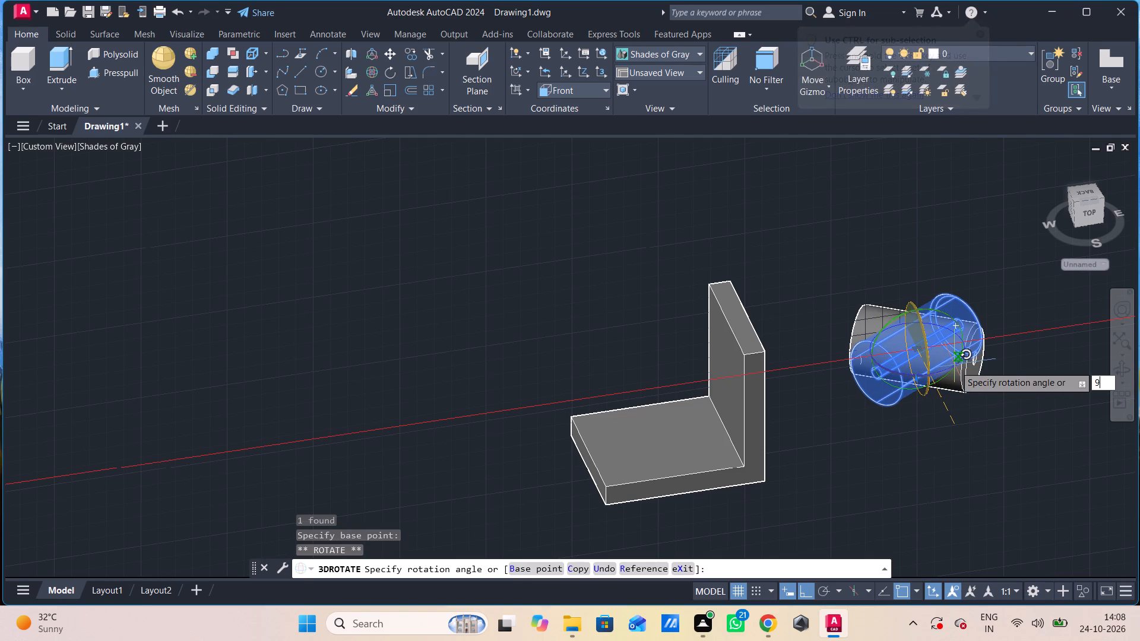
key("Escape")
Undo the earlier rotations of the bored cylinder back to its orientation with the chamfered end facing the bracket.
key("ctrl+z")
key("ctrl+z")
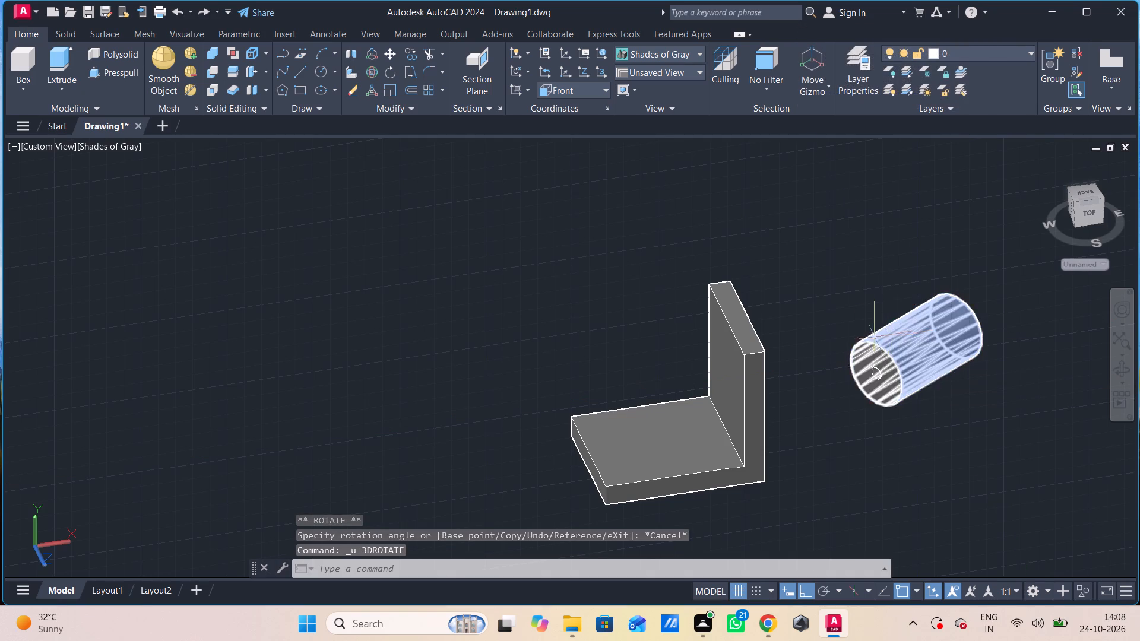
key("ctrl+z")
key("ctrl+z")
key("ctrl+z")
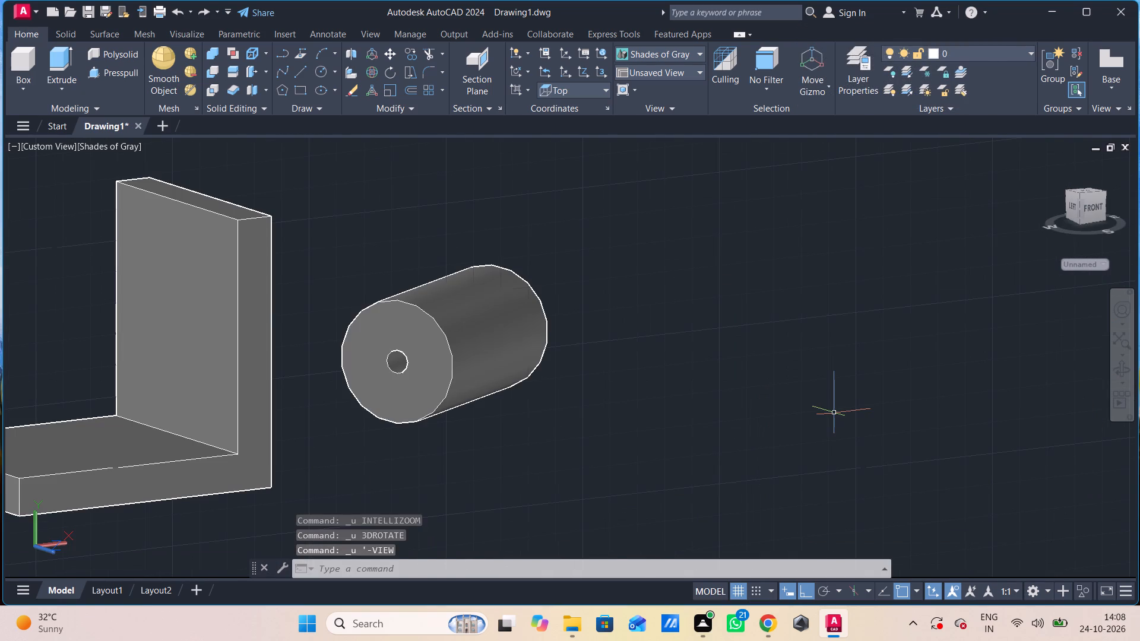
key("ctrl+z")
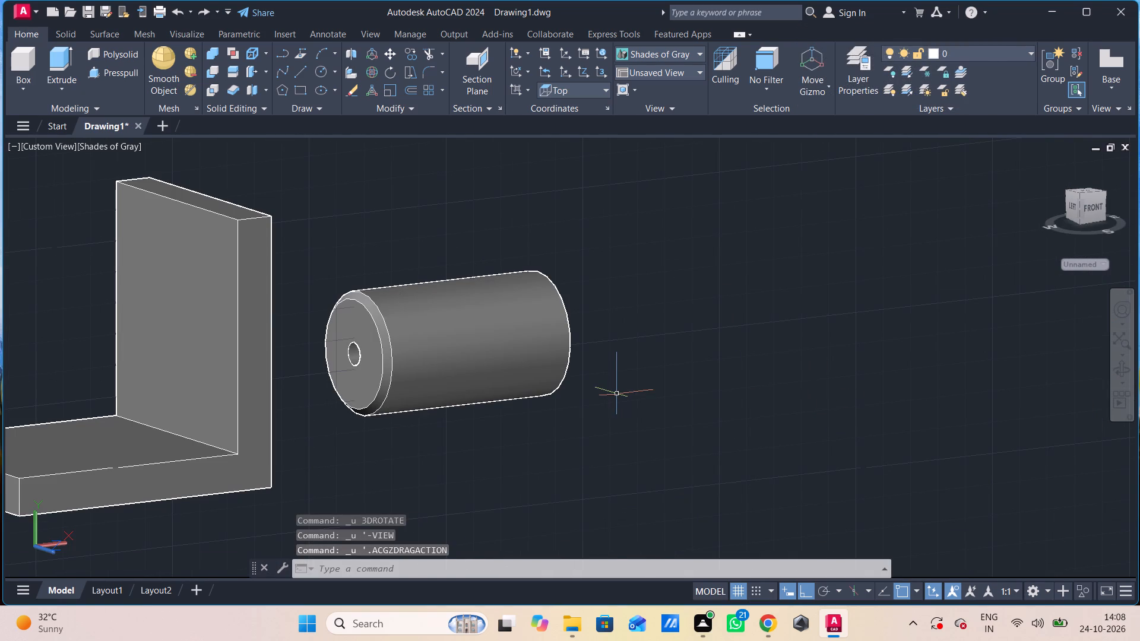
Rotate the bored cylinder 180 degrees with 3DROTATE about the vertical axis through its centre.
middle_click_drag(622, 393, 546, 400, "shift")
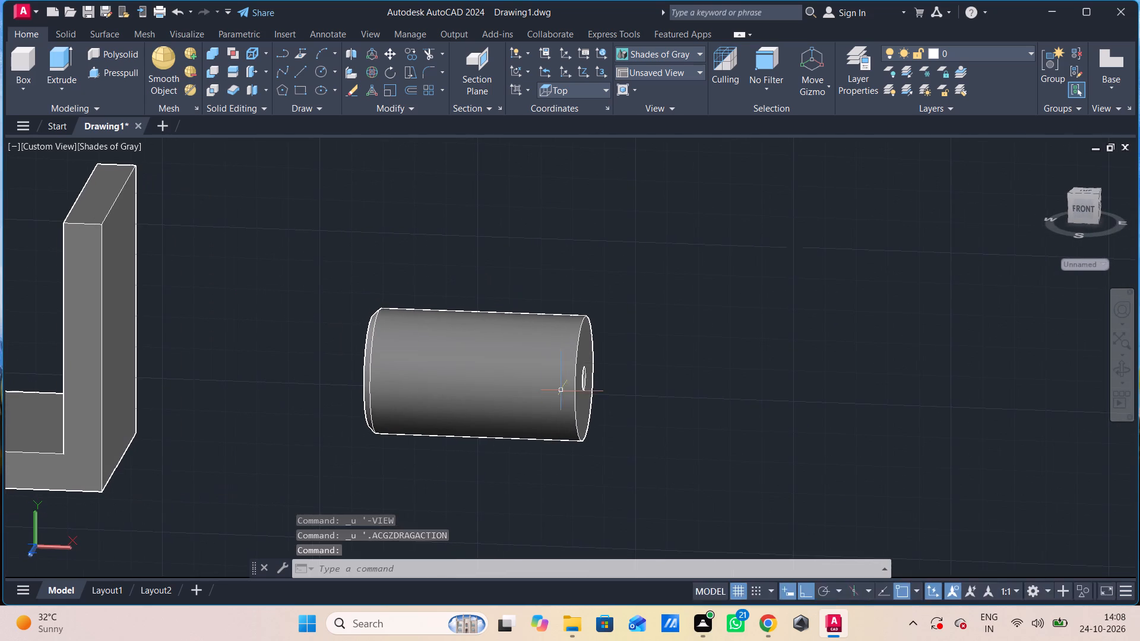
left_click(561, 391)
key("3")
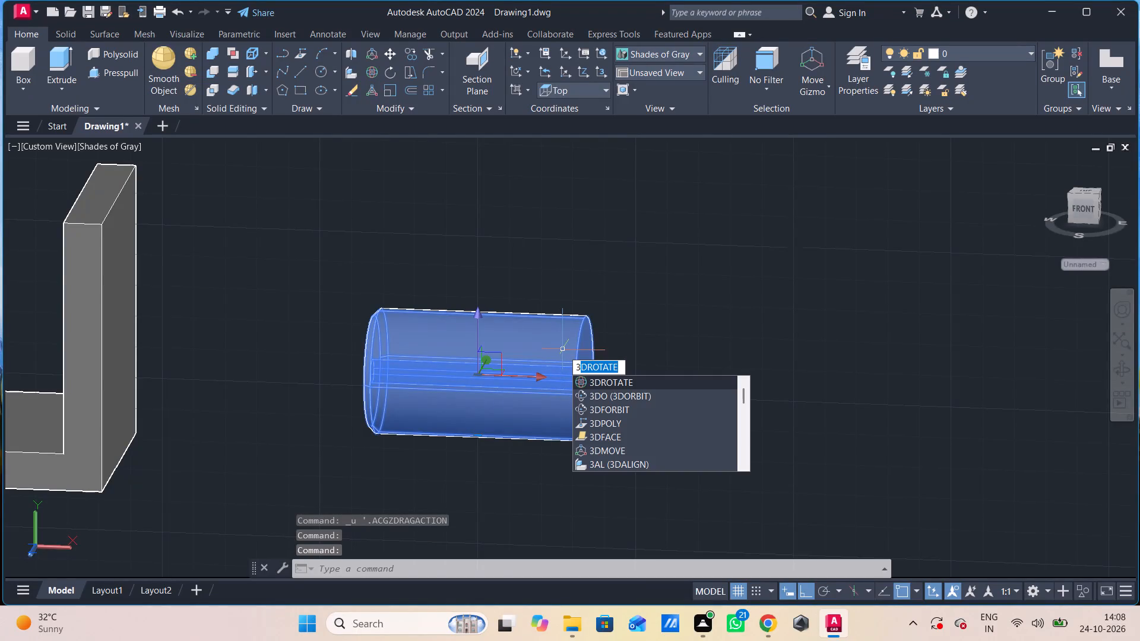
left_click(603, 377)
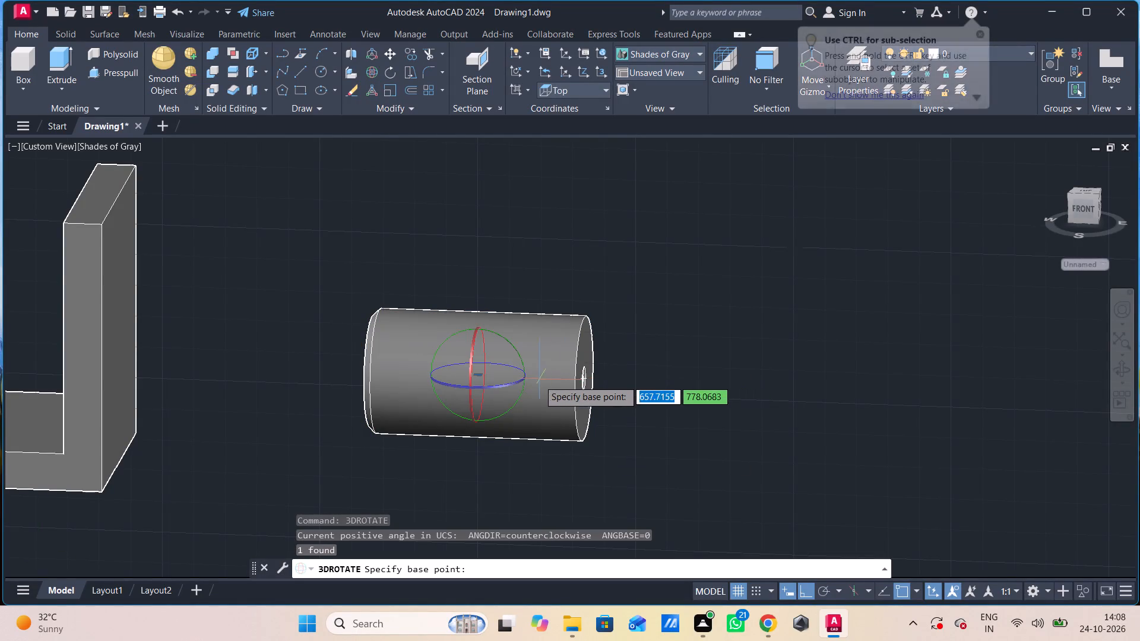
left_click(508, 383)
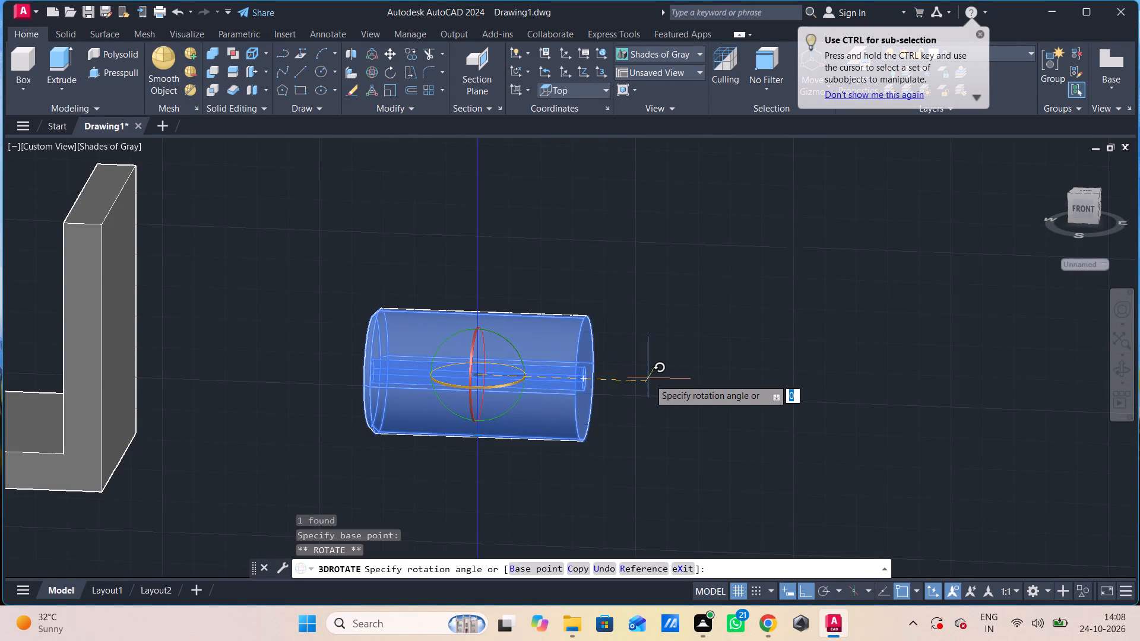
type("180")
key("Return")
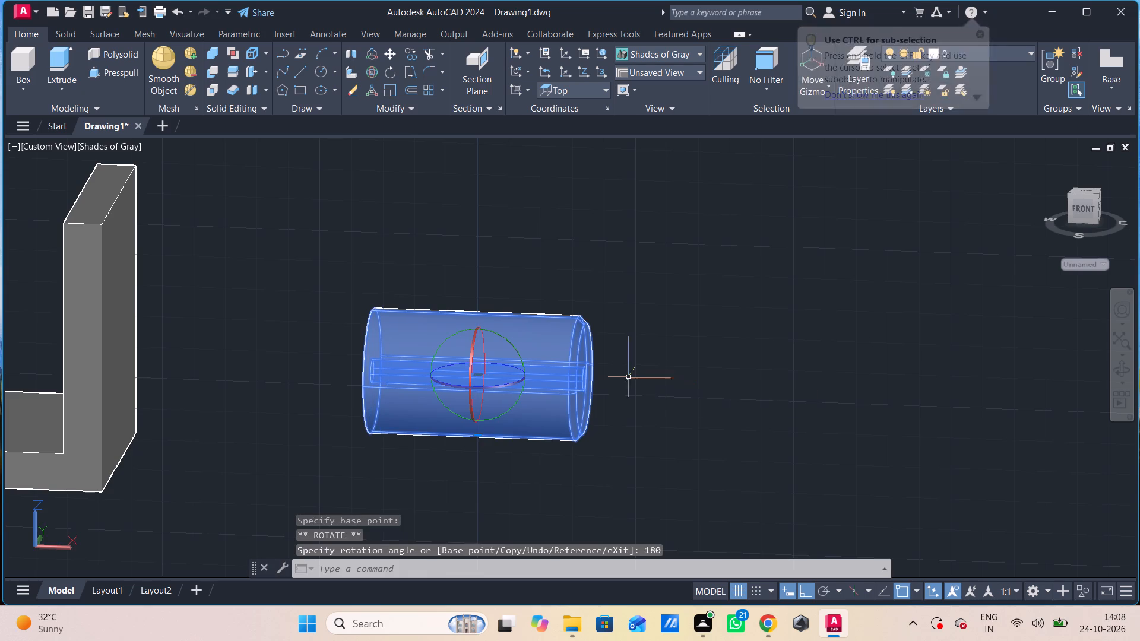
key("Escape")
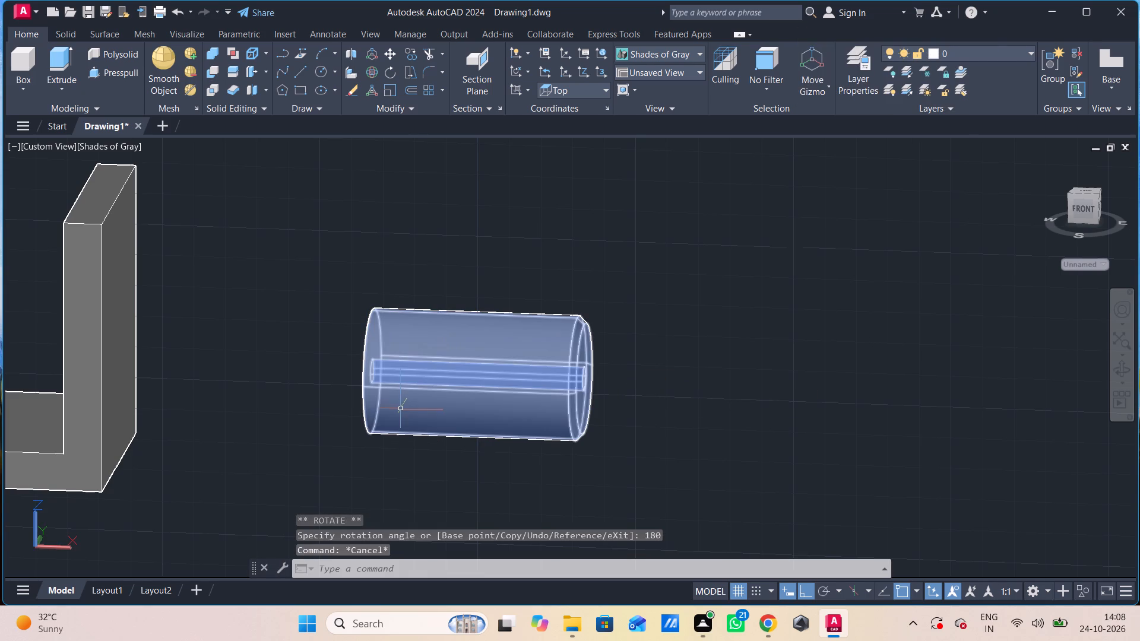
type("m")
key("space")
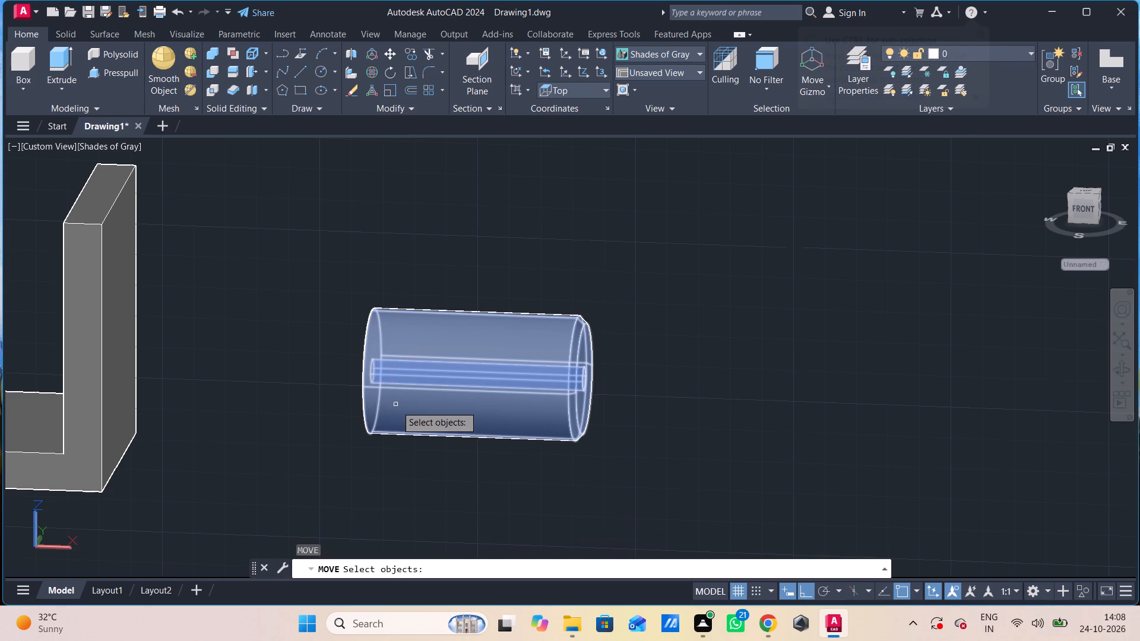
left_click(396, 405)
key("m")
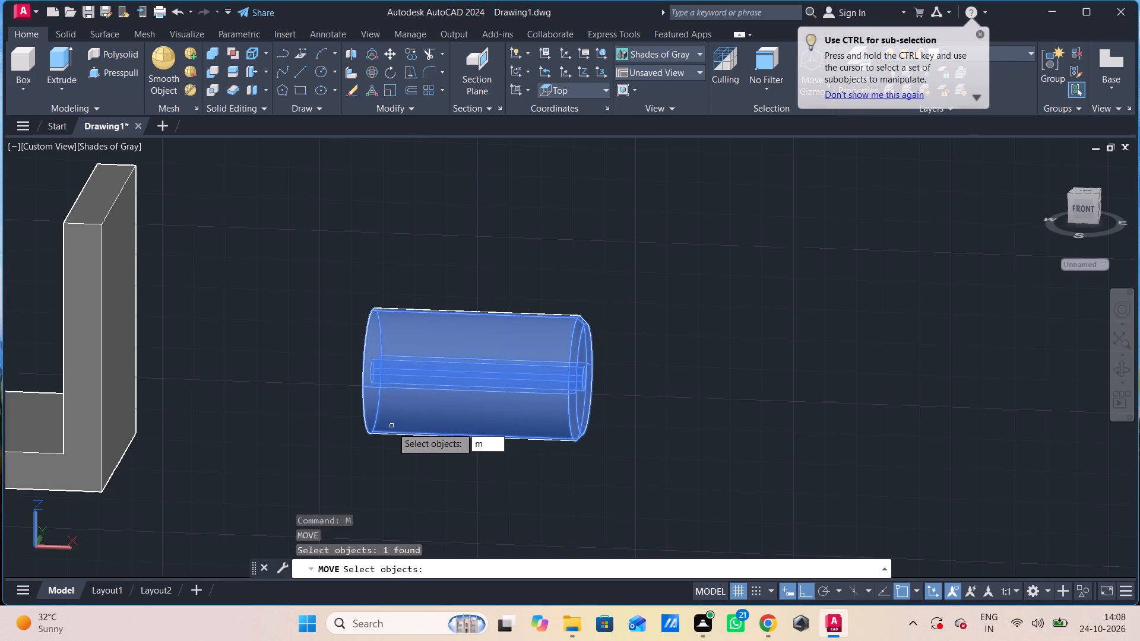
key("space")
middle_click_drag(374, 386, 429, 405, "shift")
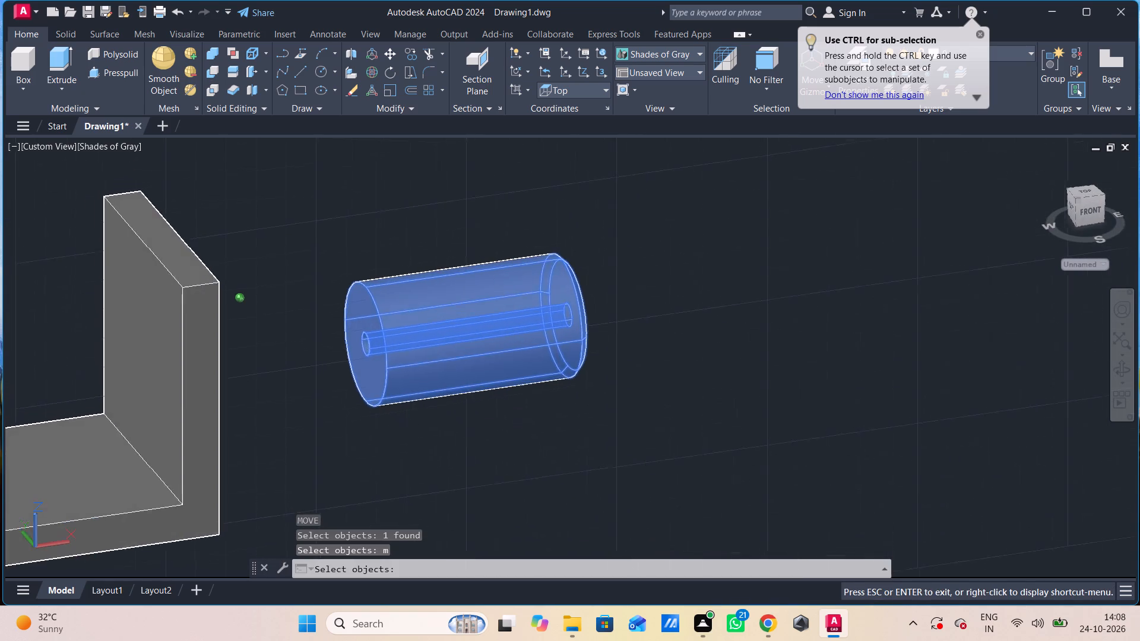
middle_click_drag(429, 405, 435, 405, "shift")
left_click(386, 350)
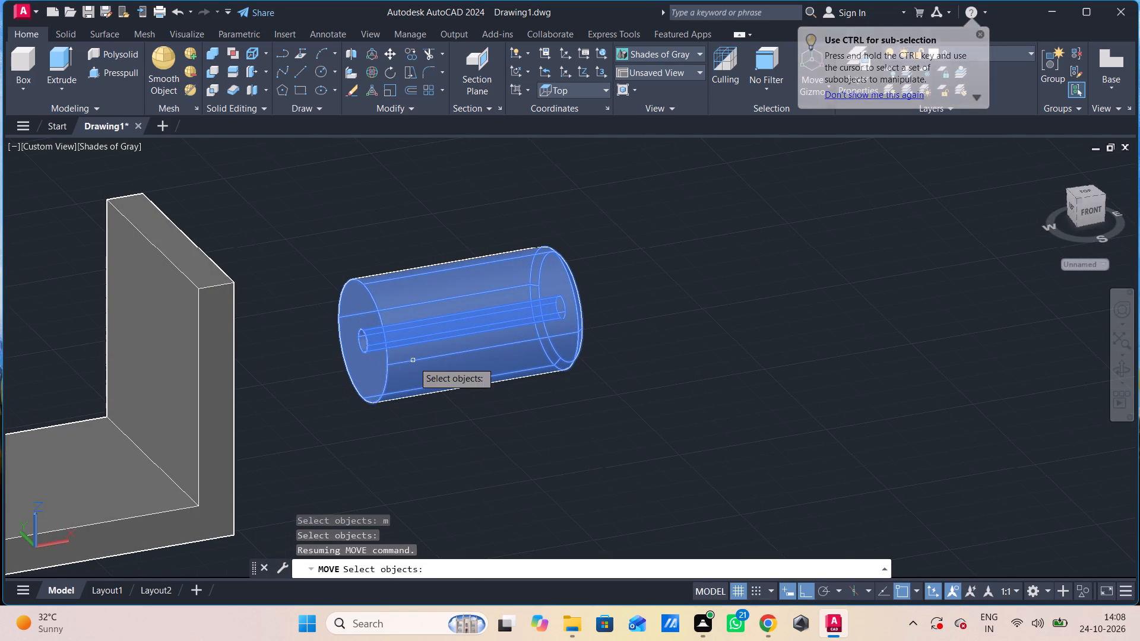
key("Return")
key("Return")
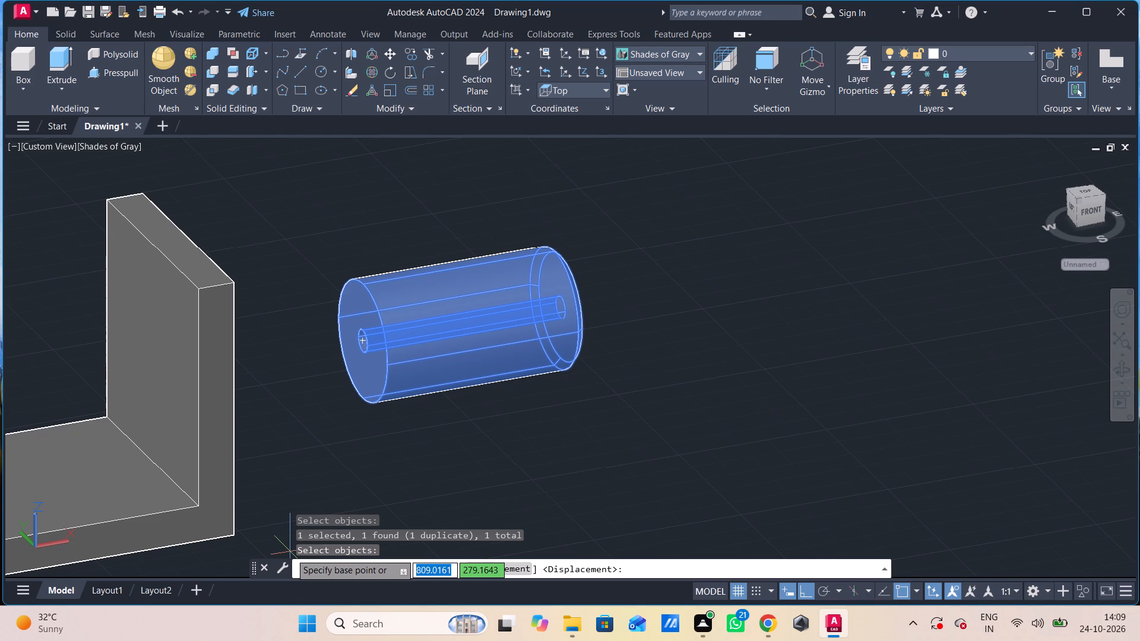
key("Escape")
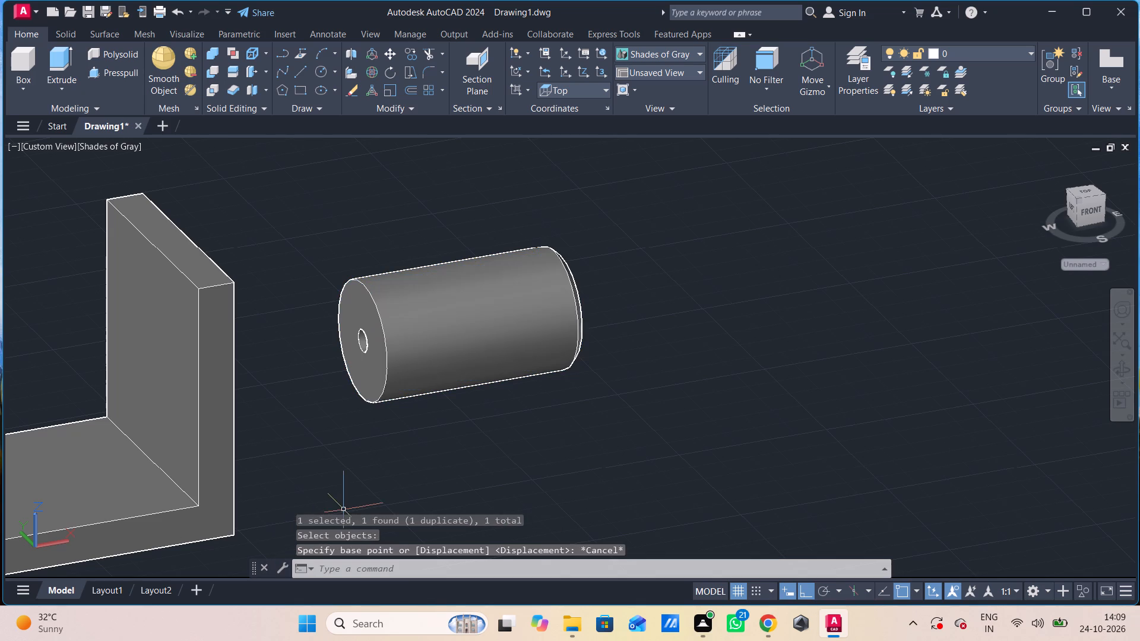
Draw a 40-unit line straight down the bracket's upright outer face from the midpoint of its top edge.
scroll(398, 485, "down", 1, "shift")
middle_click_drag(399, 485, 262, 498, "shift")
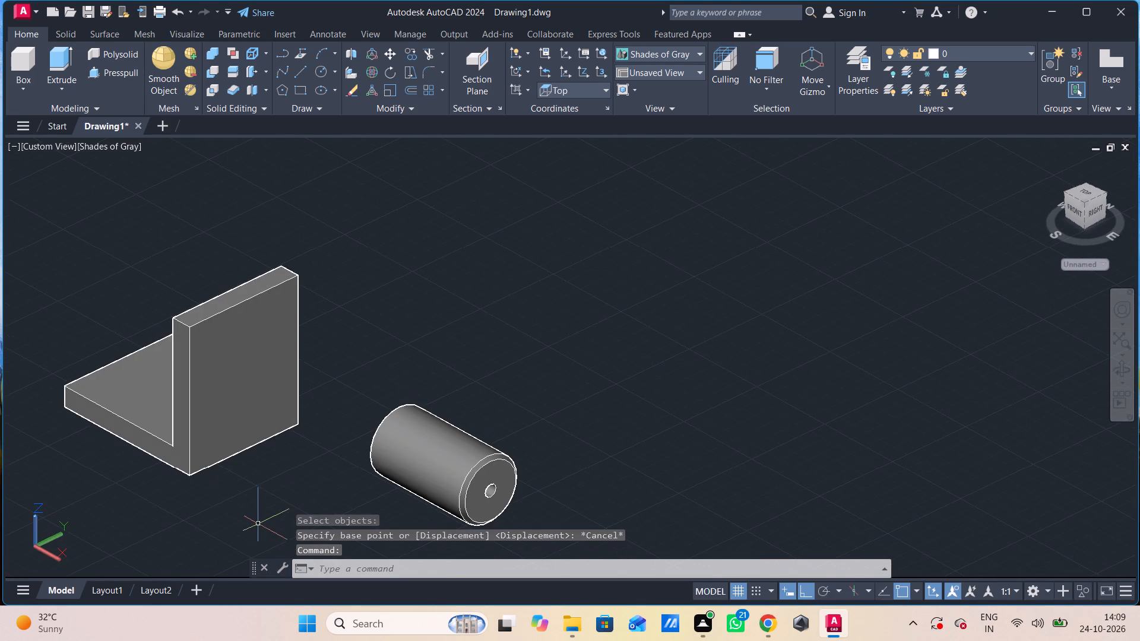
key("l")
key("Return")
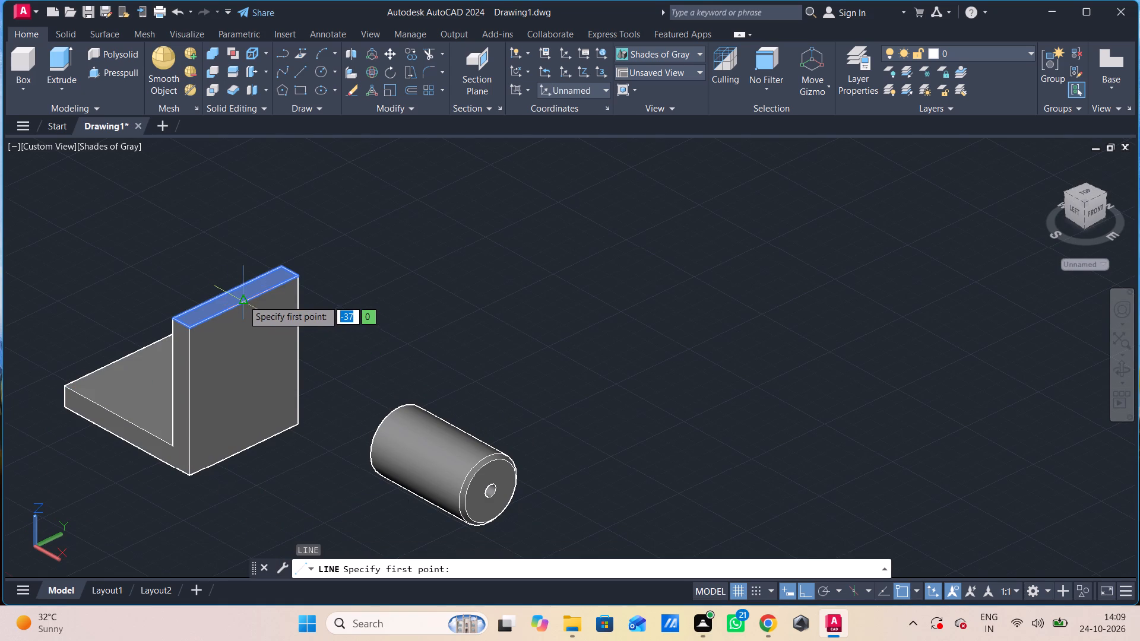
left_click(246, 307)
type("40")
key("Return")
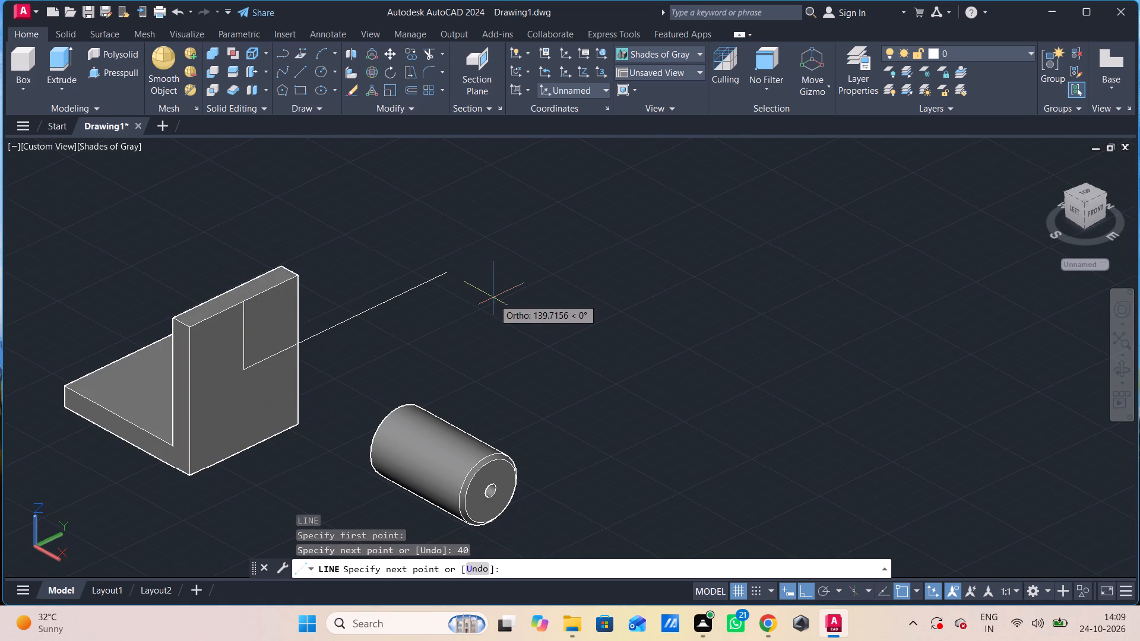
Move the bored cylinder from the bore centre on its unchamfered end to the lower end of the construction line on the upright plate.
key("Escape")
middle_click_drag(407, 364, 515, 388, "shift")
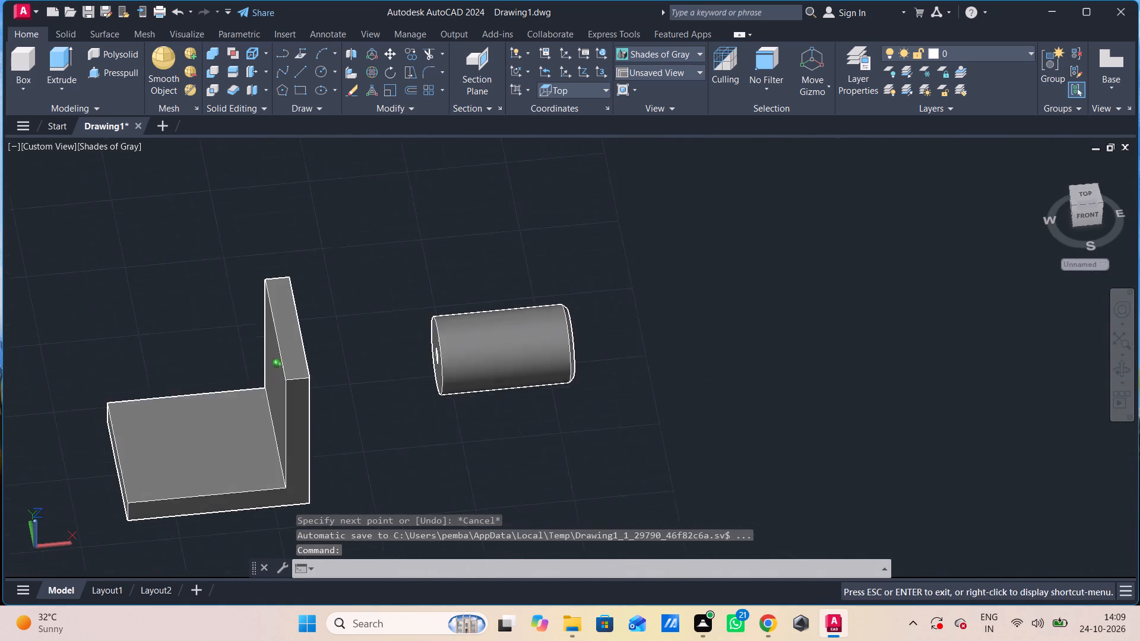
middle_click_drag(515, 388, 517, 377, "shift")
left_click(463, 382)
type("m")
key("space")
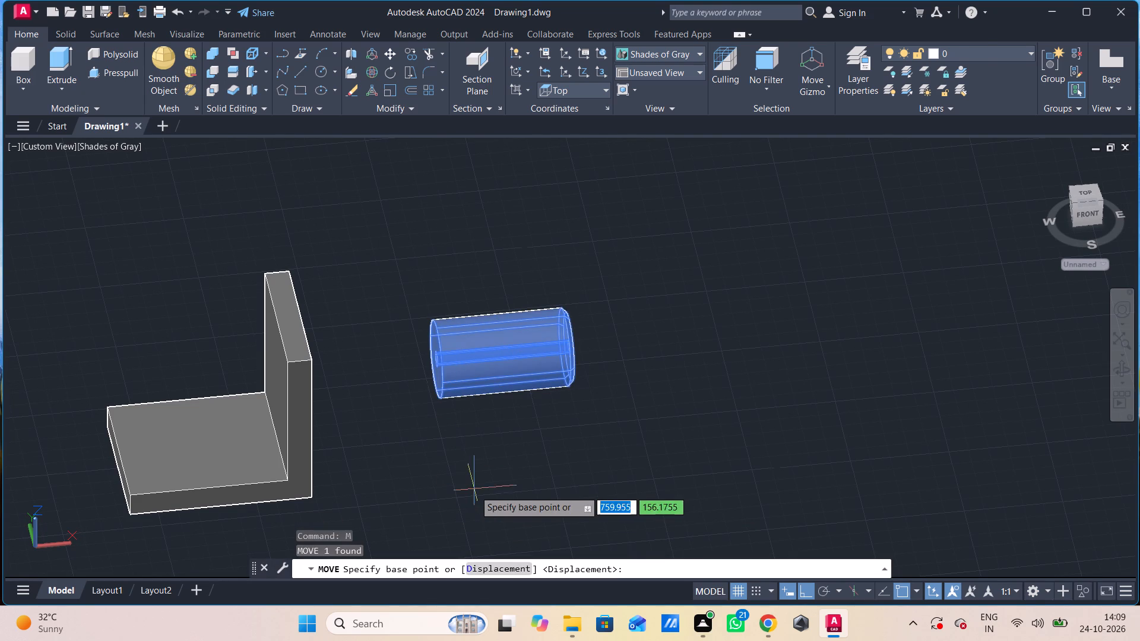
middle_click_drag(430, 369, 491, 365, "shift")
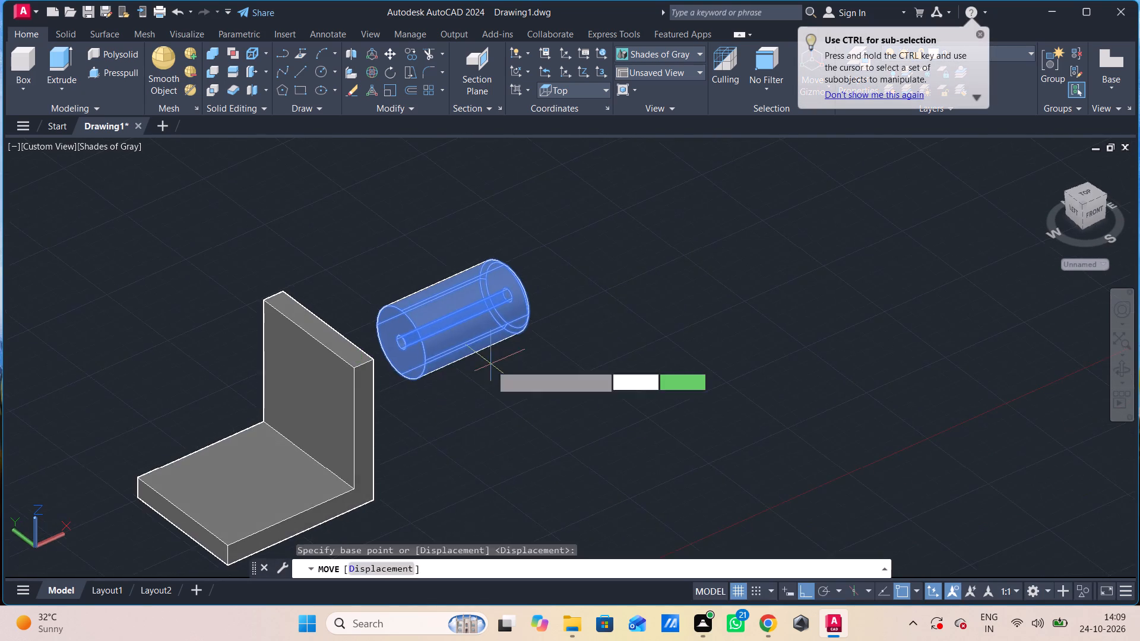
scroll(410, 366, "up", 4)
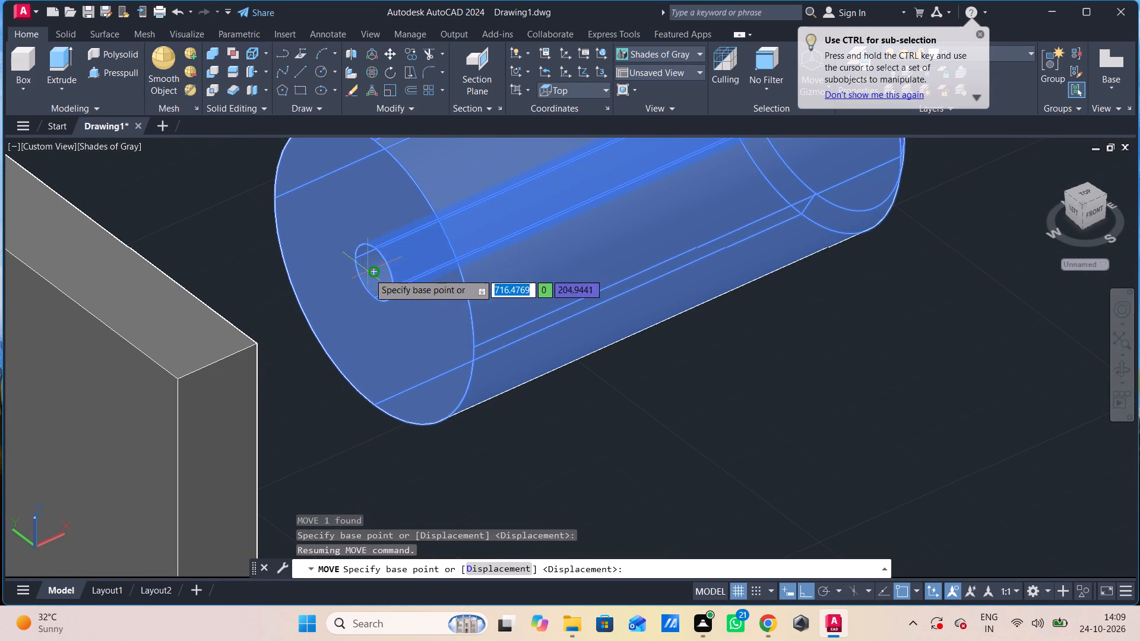
left_click(371, 276)
middle_click_drag(353, 320, 262, 332, "shift")
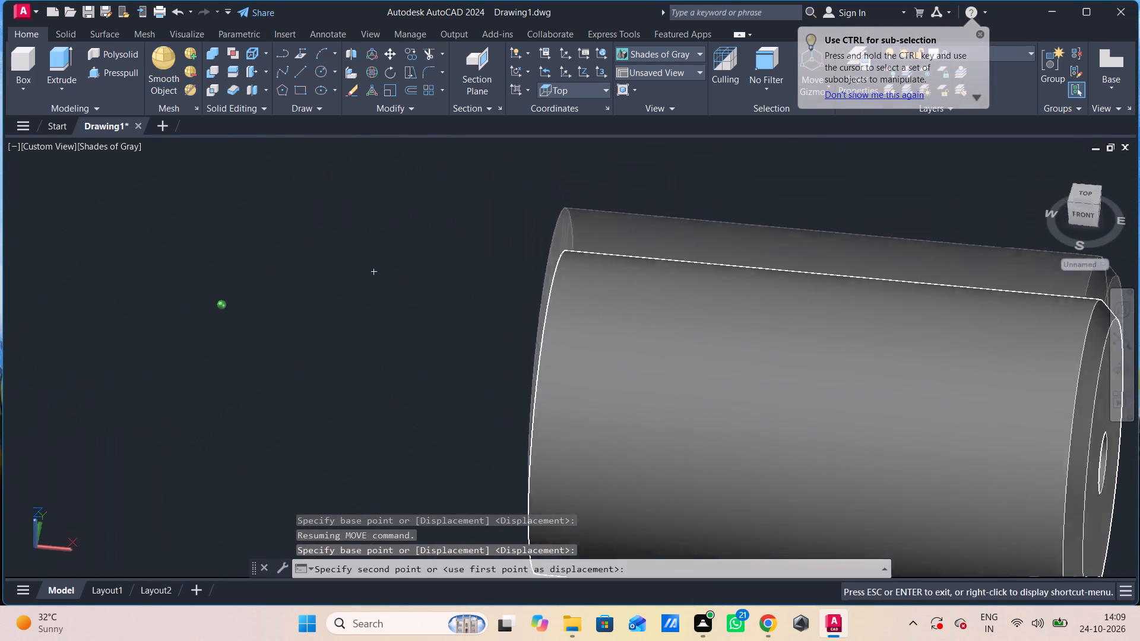
middle_click_drag(262, 332, 216, 325, "shift")
scroll(208, 325, "down", 2)
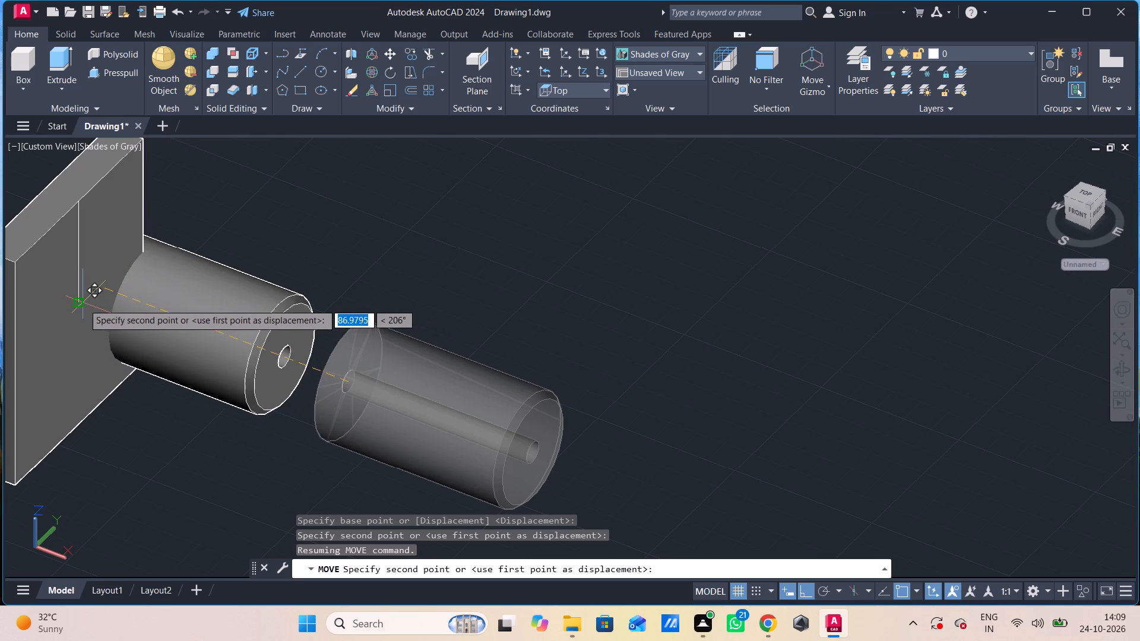
left_click(83, 303)
Delete the leftover small bore circle at the cylinder's former position.
left_click(356, 377)
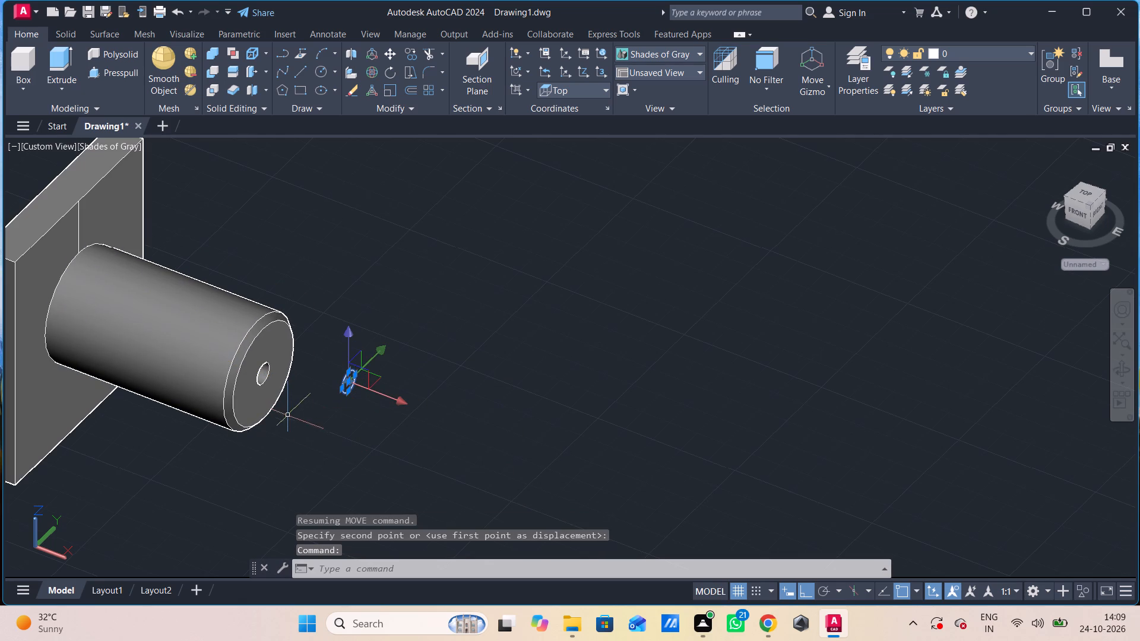
key("Delete")
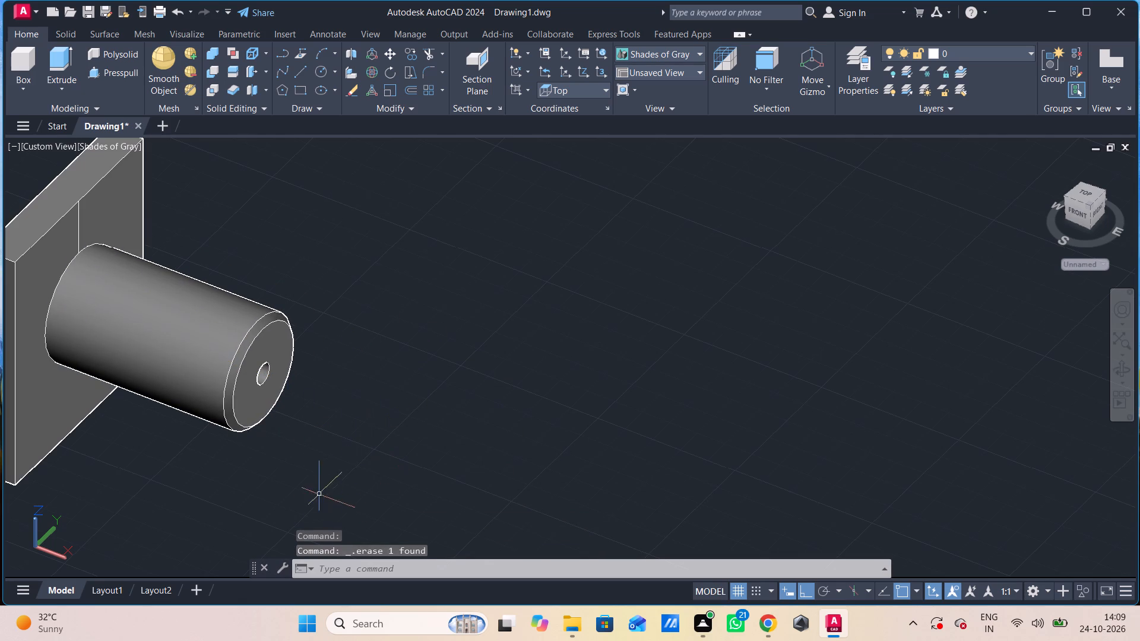
Delete the vertical construction line on the bracket's upright outer face.
scroll(246, 392, "up", 1)
scroll(216, 295, "down", 2)
middle_click_drag(234, 294, 372, 355)
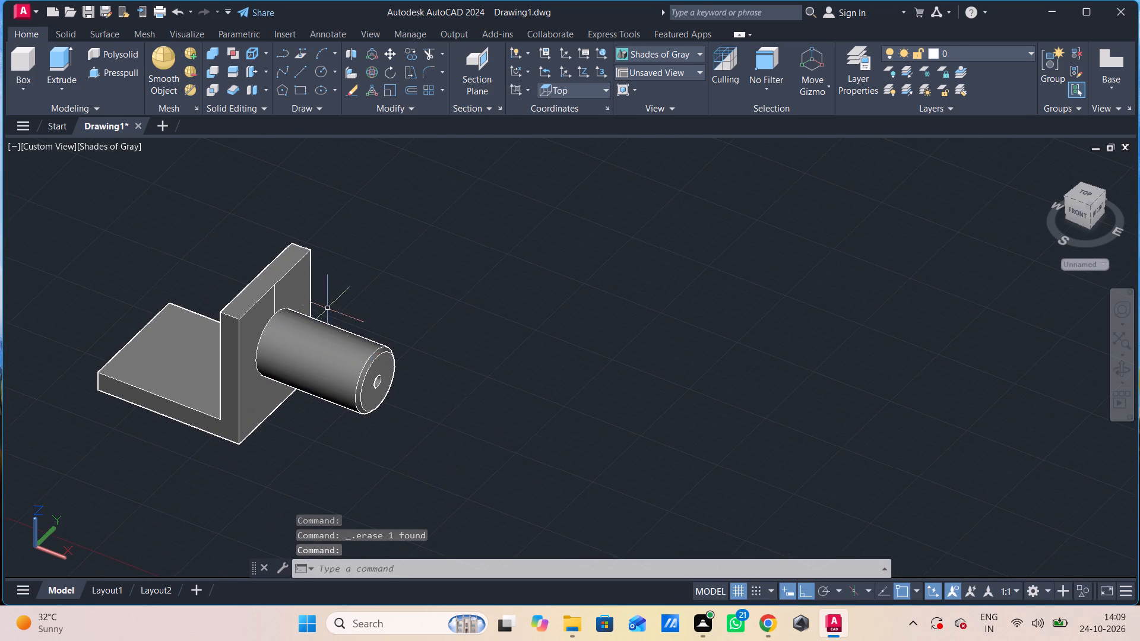
scroll(257, 289, "up", 3)
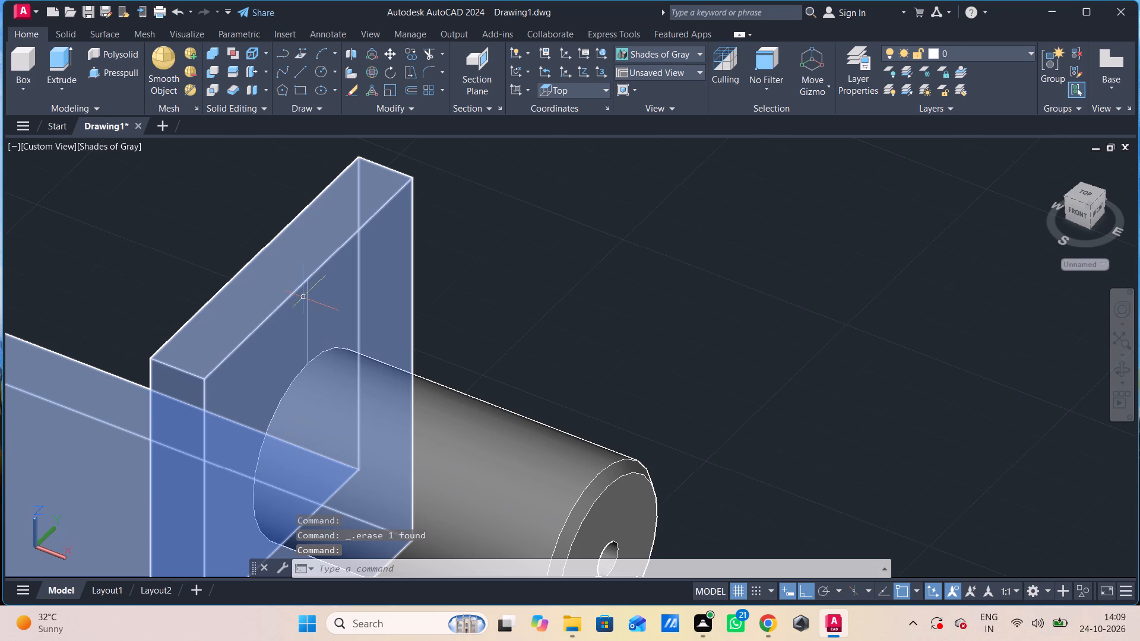
left_click(309, 294)
scroll(334, 429, "up", 1)
key("Delete")
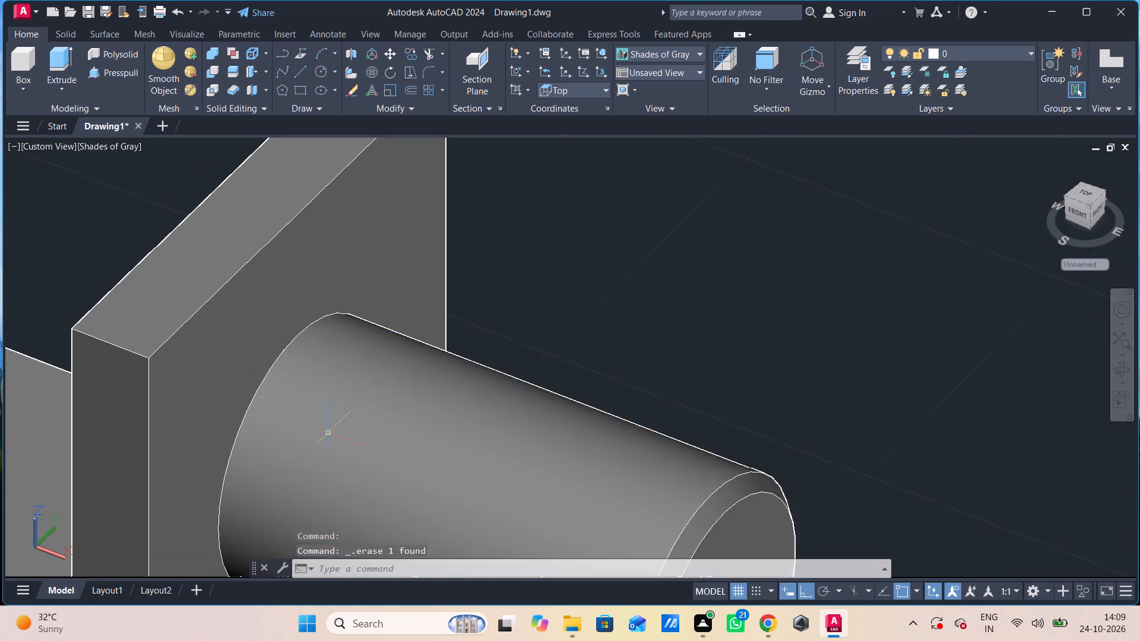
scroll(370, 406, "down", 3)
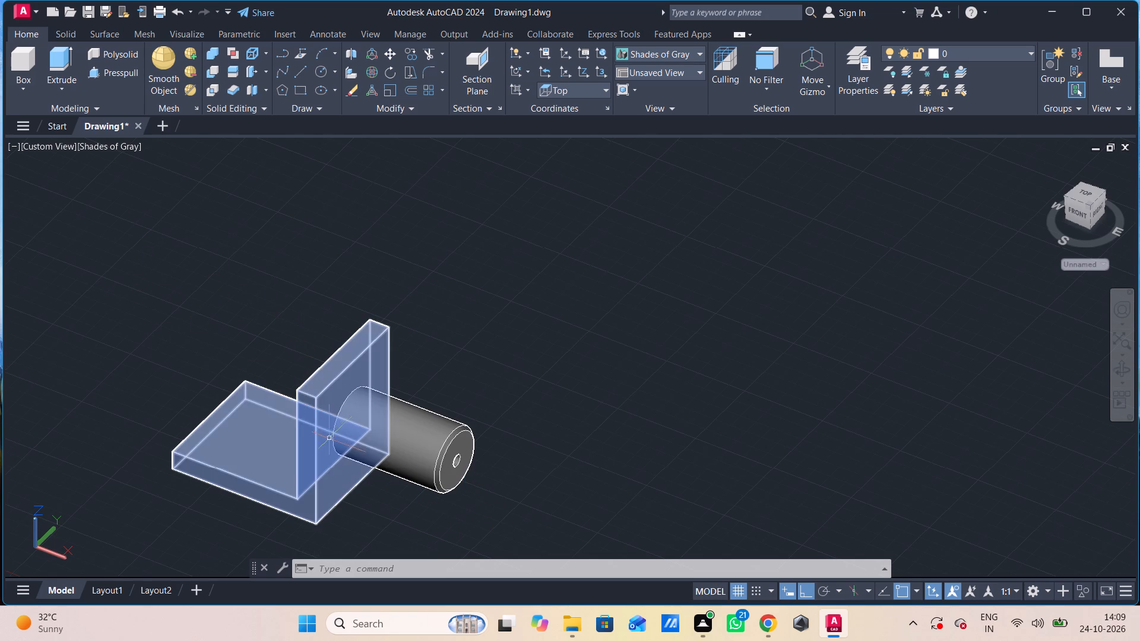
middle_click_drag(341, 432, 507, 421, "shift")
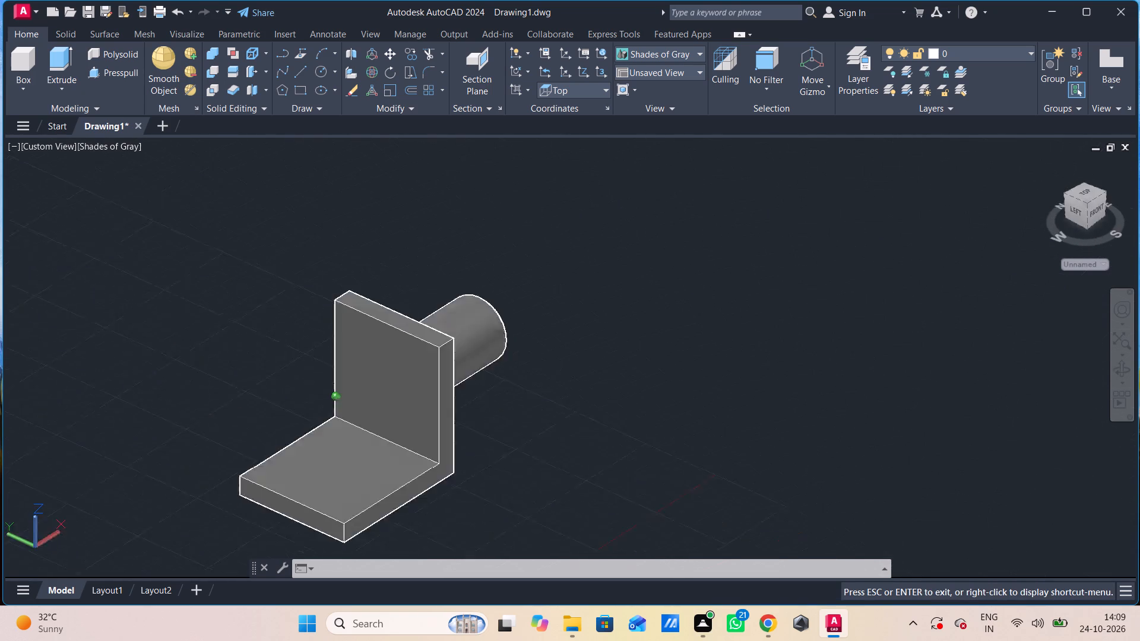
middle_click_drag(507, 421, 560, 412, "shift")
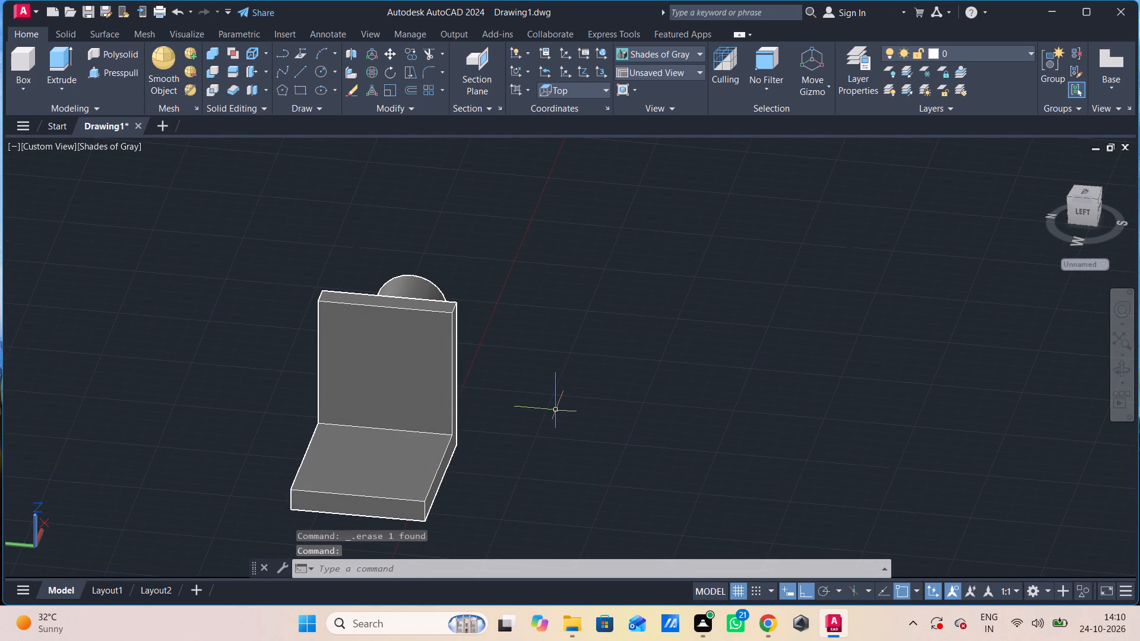
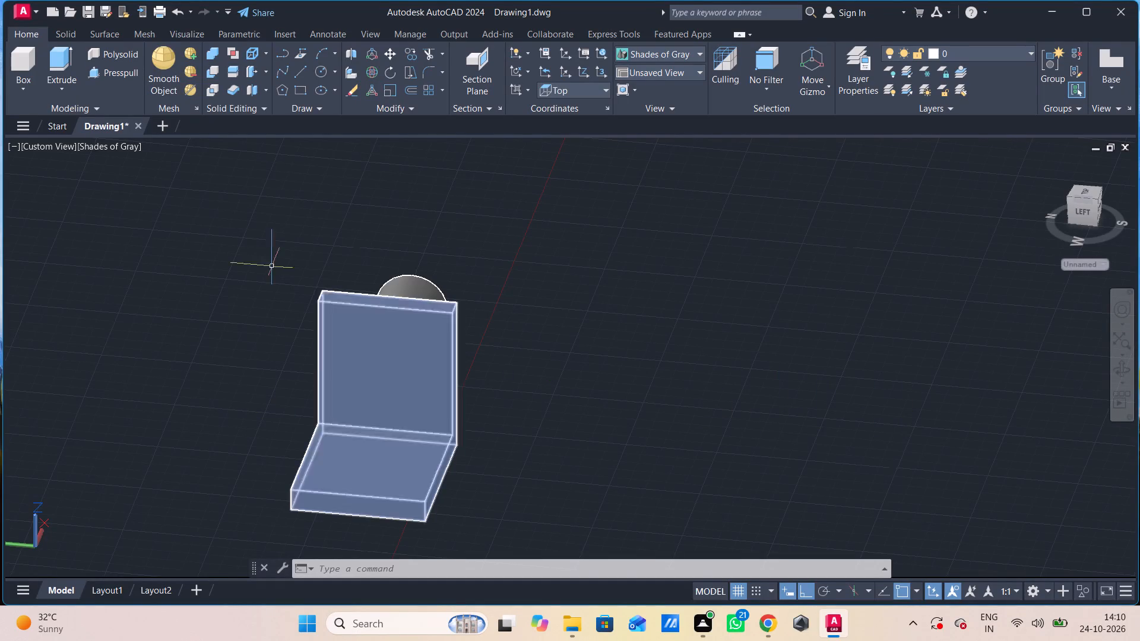
In the top view, draw a 53-unit horizontal line in the empty space beyond the cylinder's chamfered end.
left_click(42, 145)
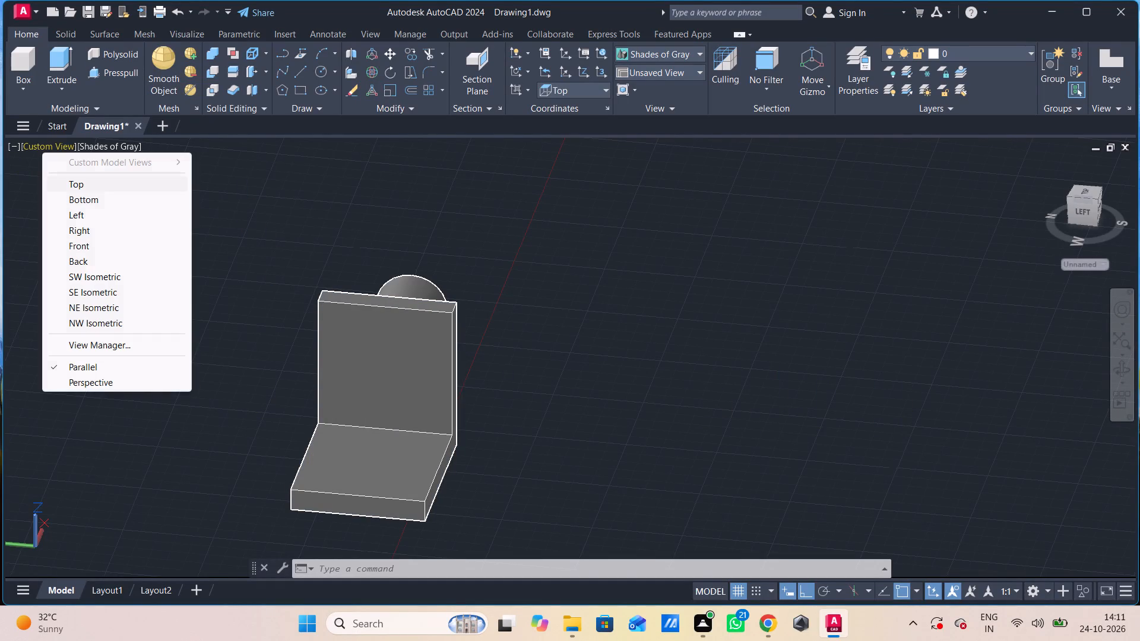
left_click(84, 185)
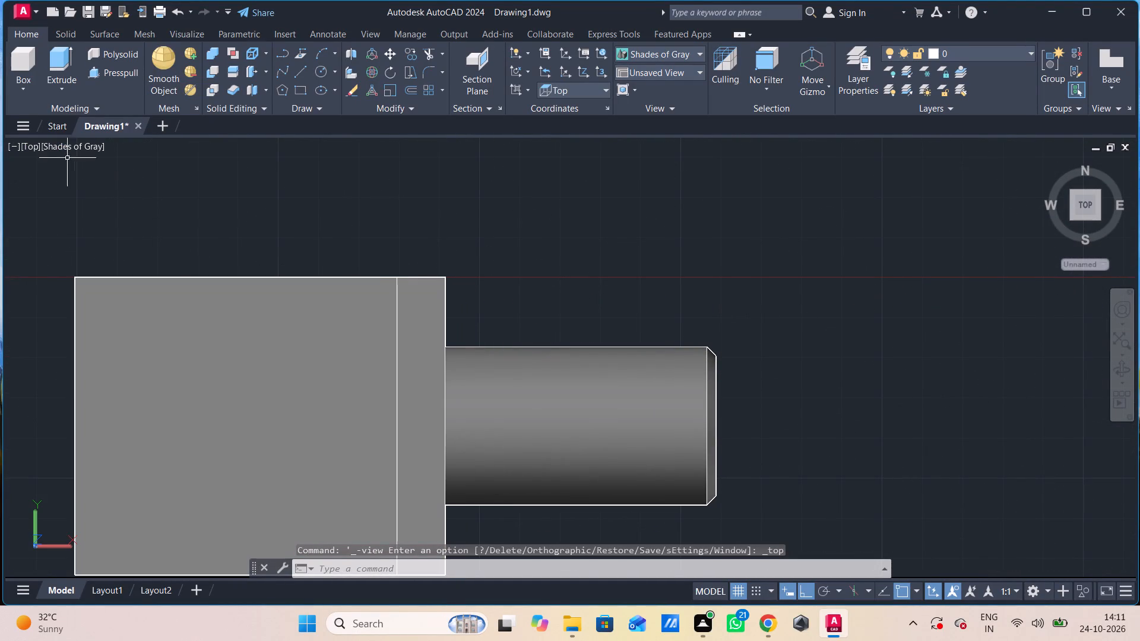
left_click(31, 144)
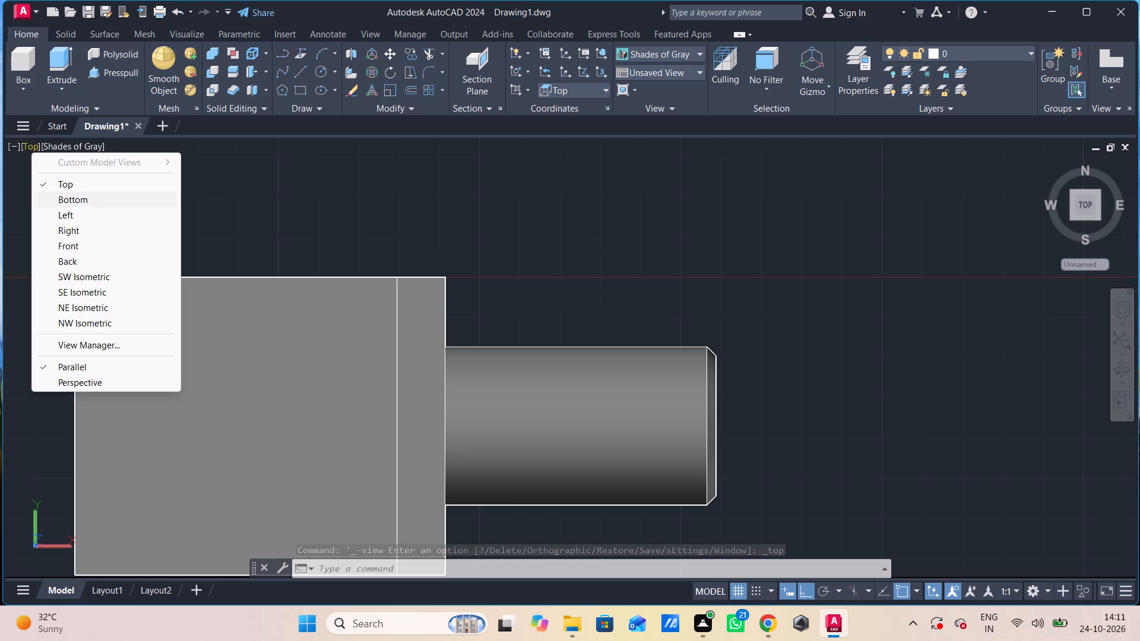
left_click(64, 214)
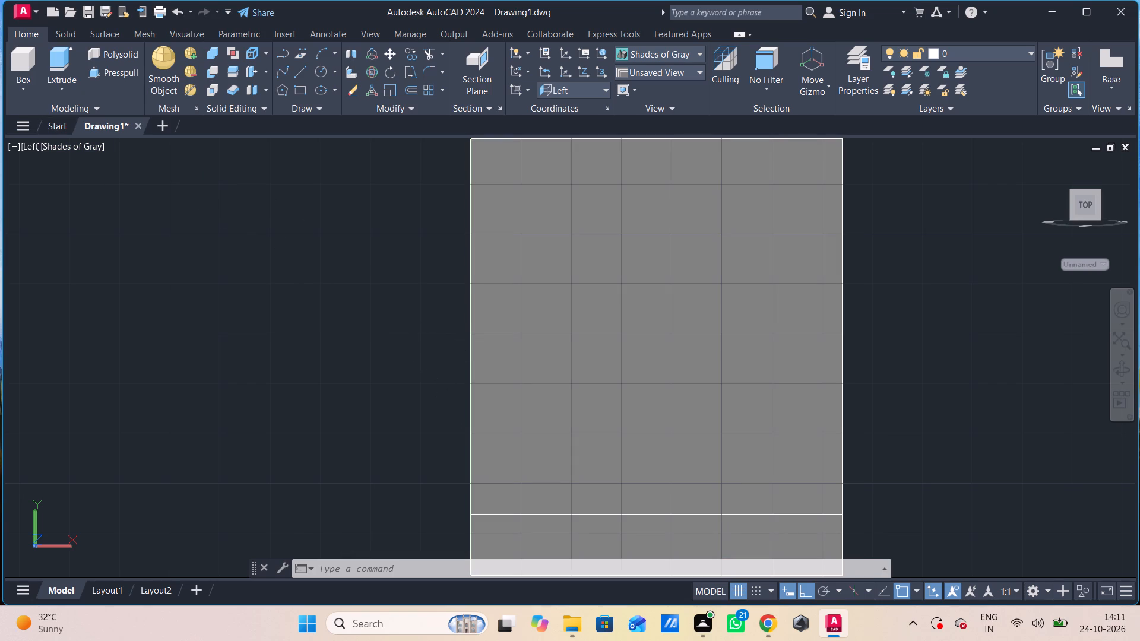
left_click(32, 144)
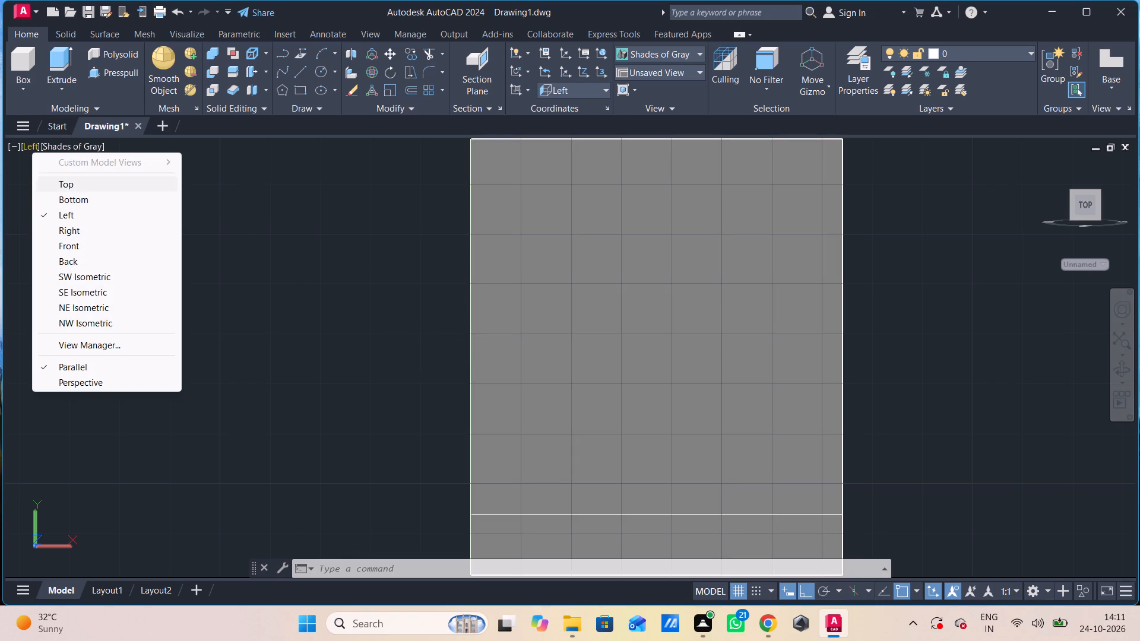
left_click(75, 184)
middle_click_drag(252, 251, 284, 170)
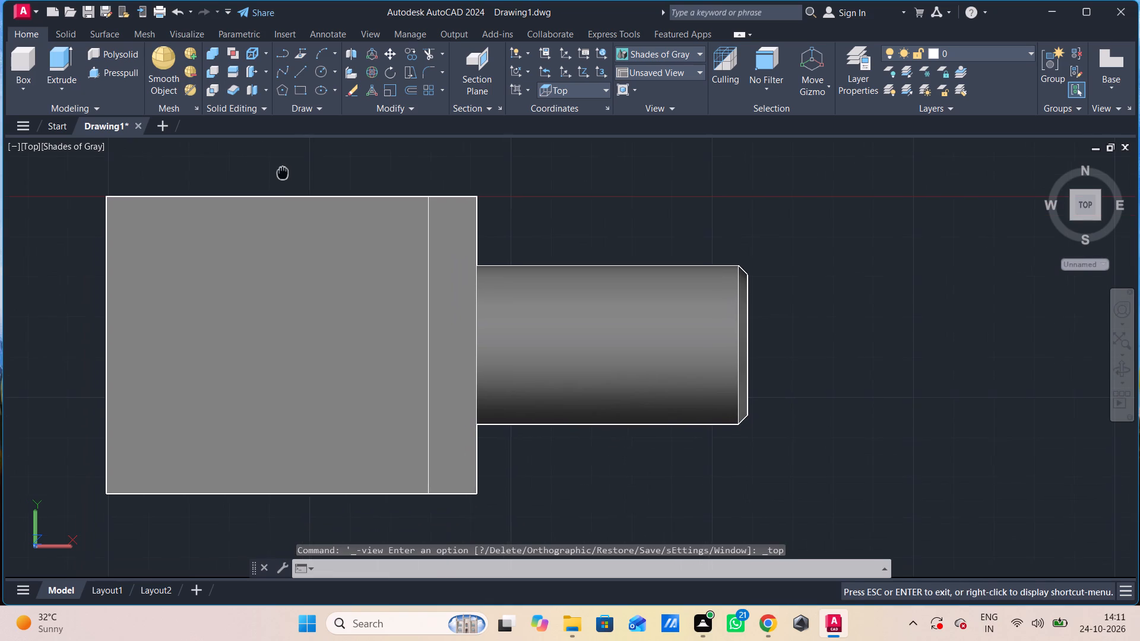
middle_click_drag(284, 170, 284, 169)
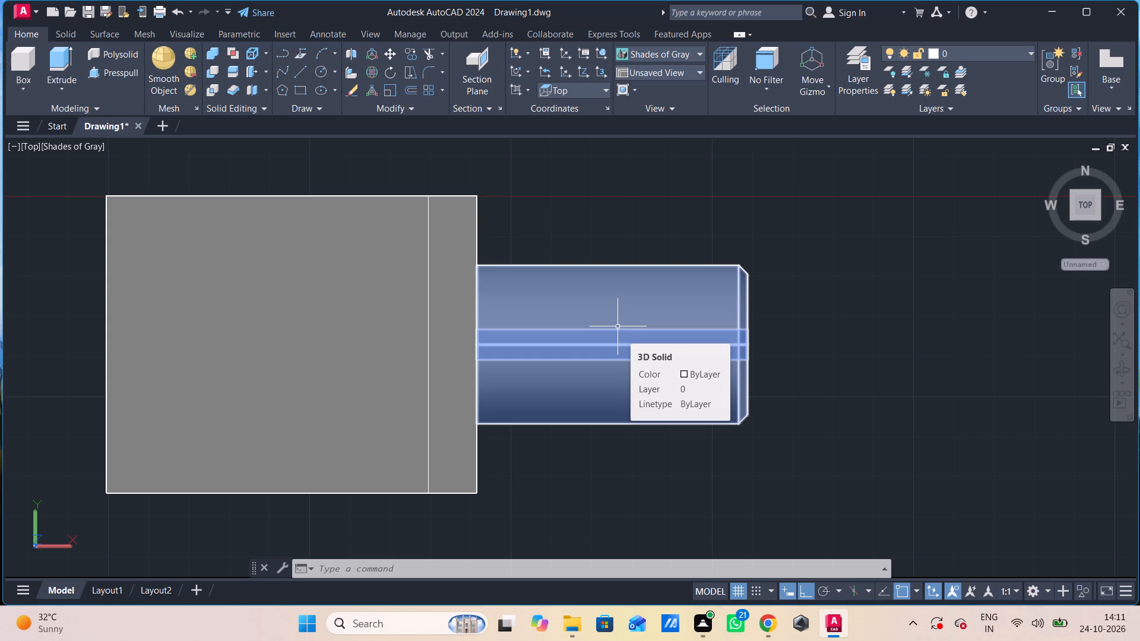
scroll(645, 331, "down", 2)
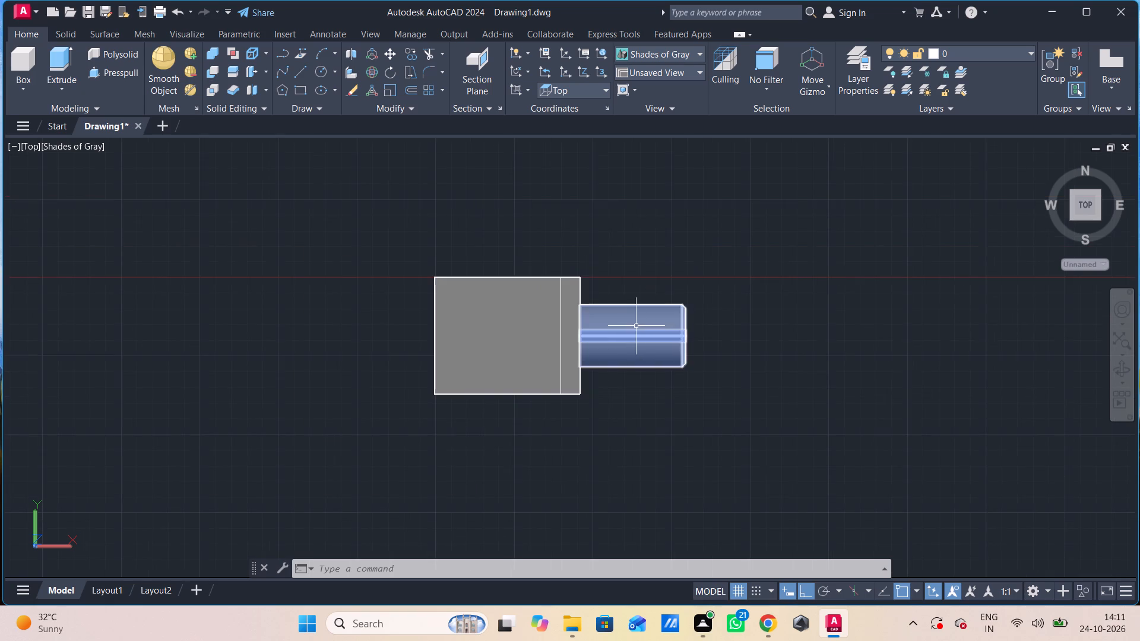
middle_click_drag(633, 327, 439, 306)
key("l")
key("Return")
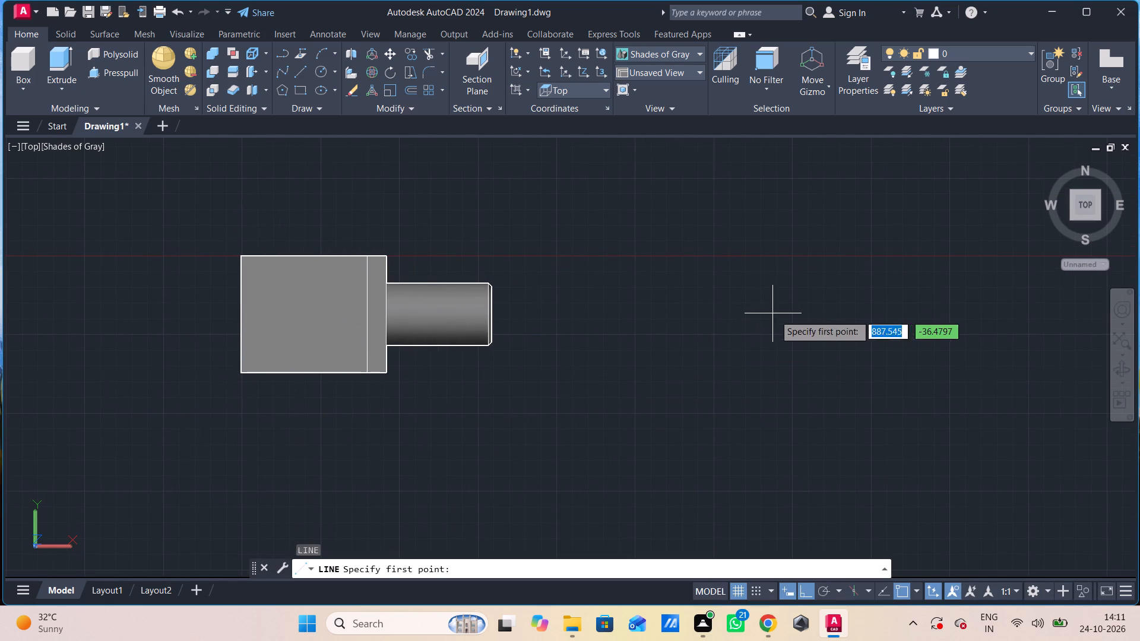
left_click(800, 315)
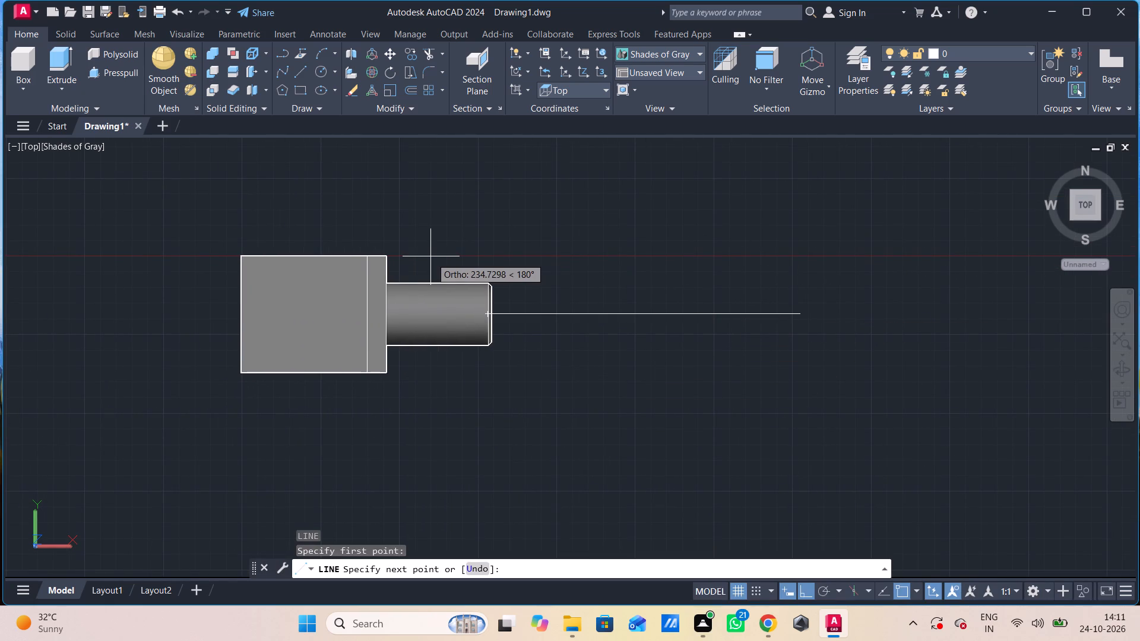
type("53")
key("Return")
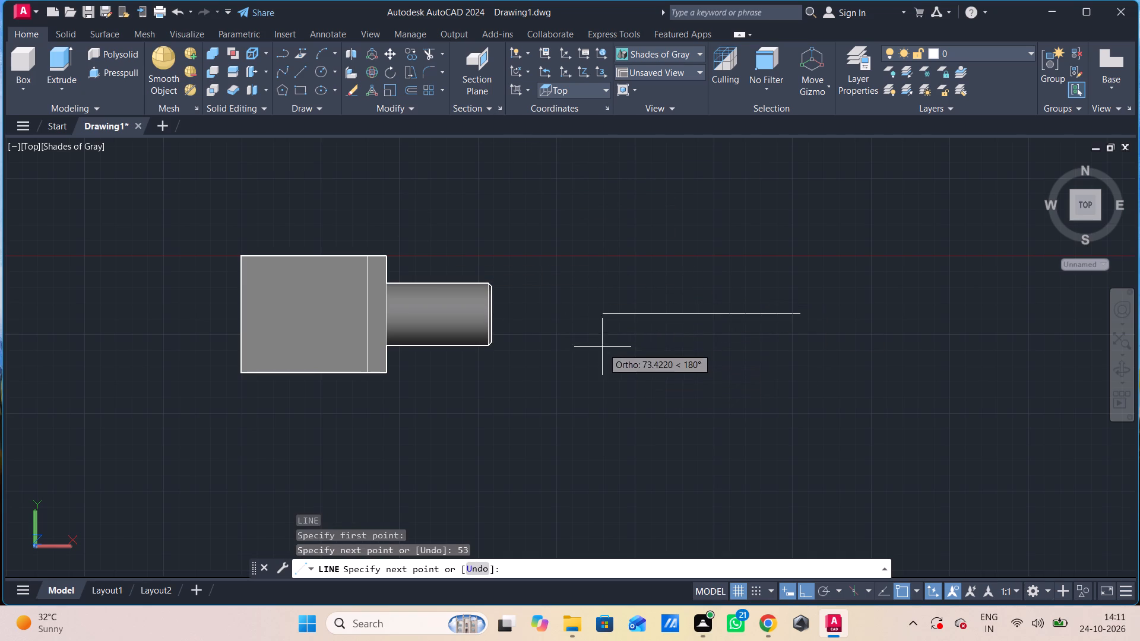
key("Escape")
Extend the outline from the line's far end with a 74-unit line straight down and a 53-unit line back toward the cylinder.
type("l")
key("space")
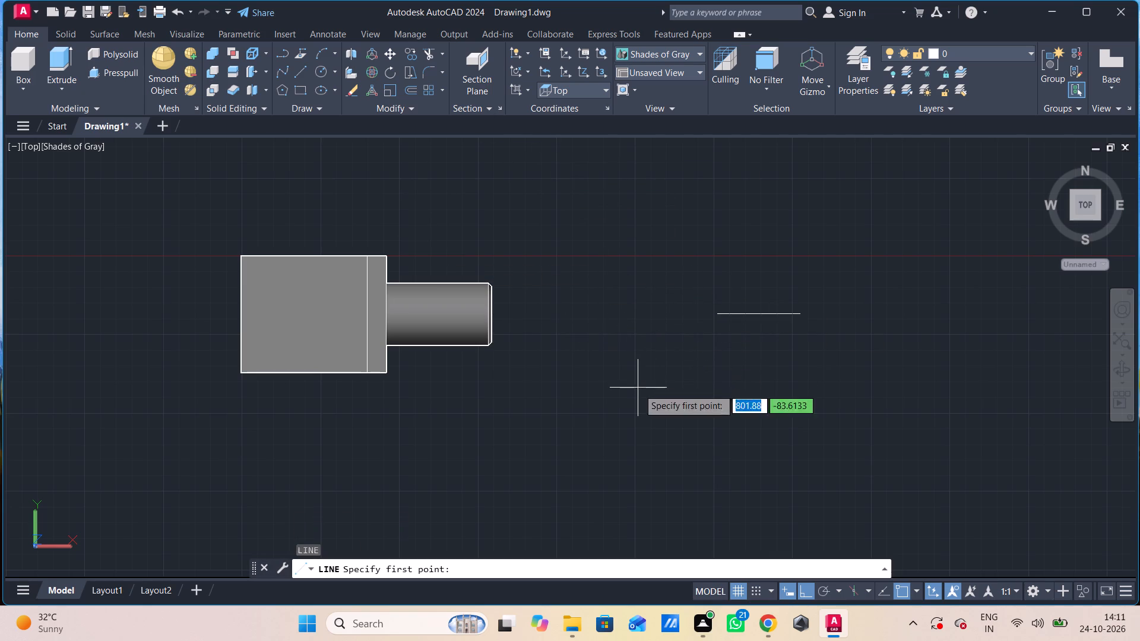
left_click_drag(800, 319, 805, 329)
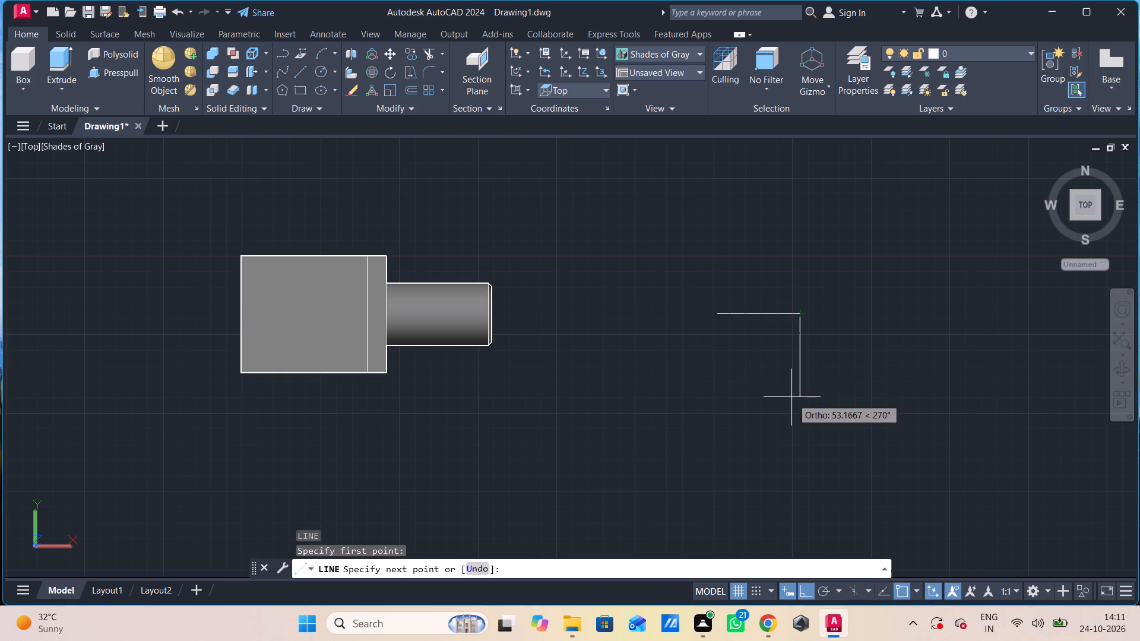
type("74")
key("Return")
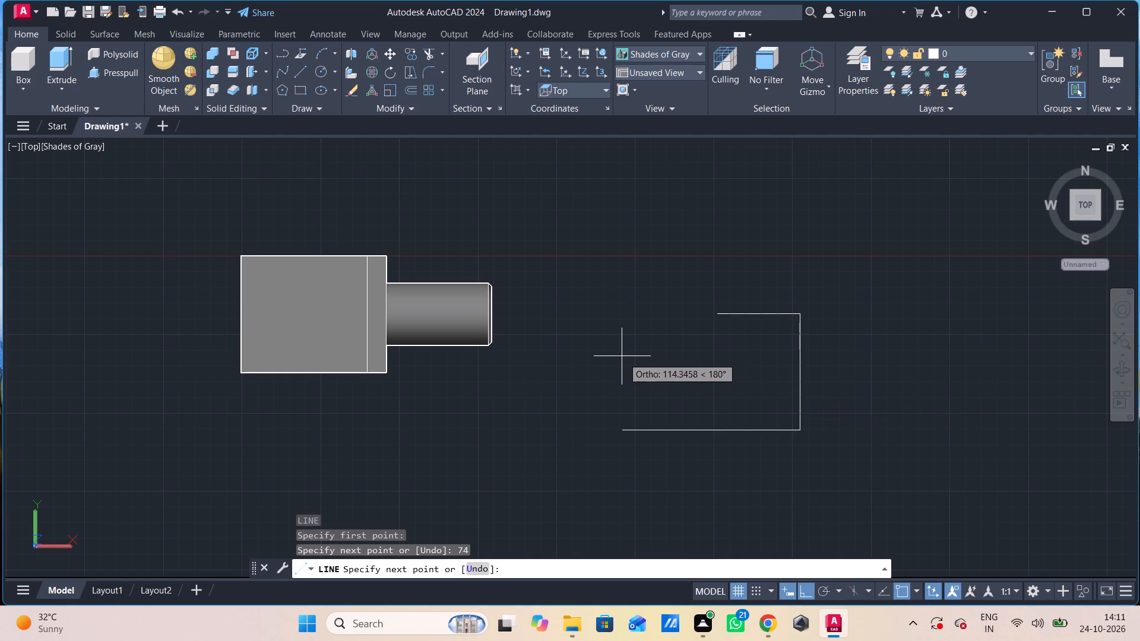
key("5")
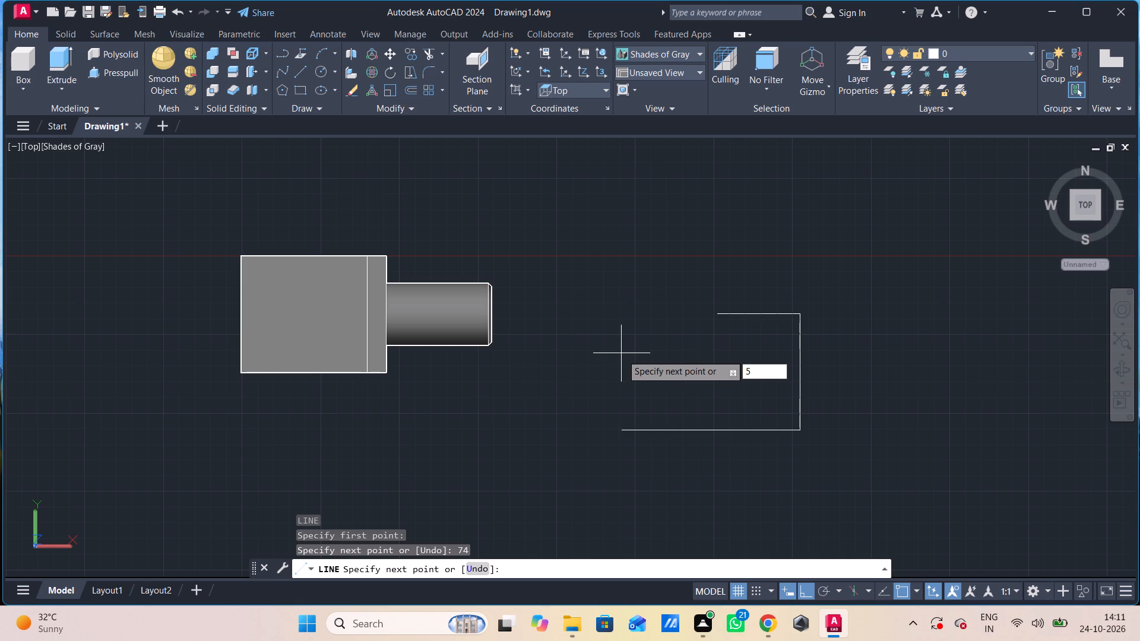
key("3")
key("Return")
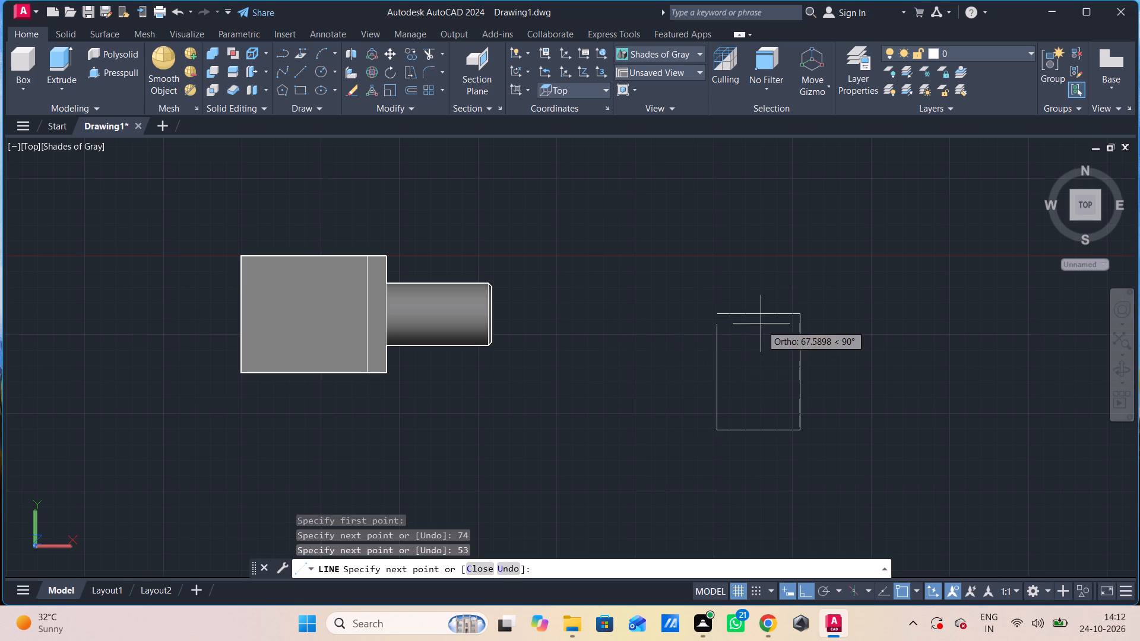
key("Escape")
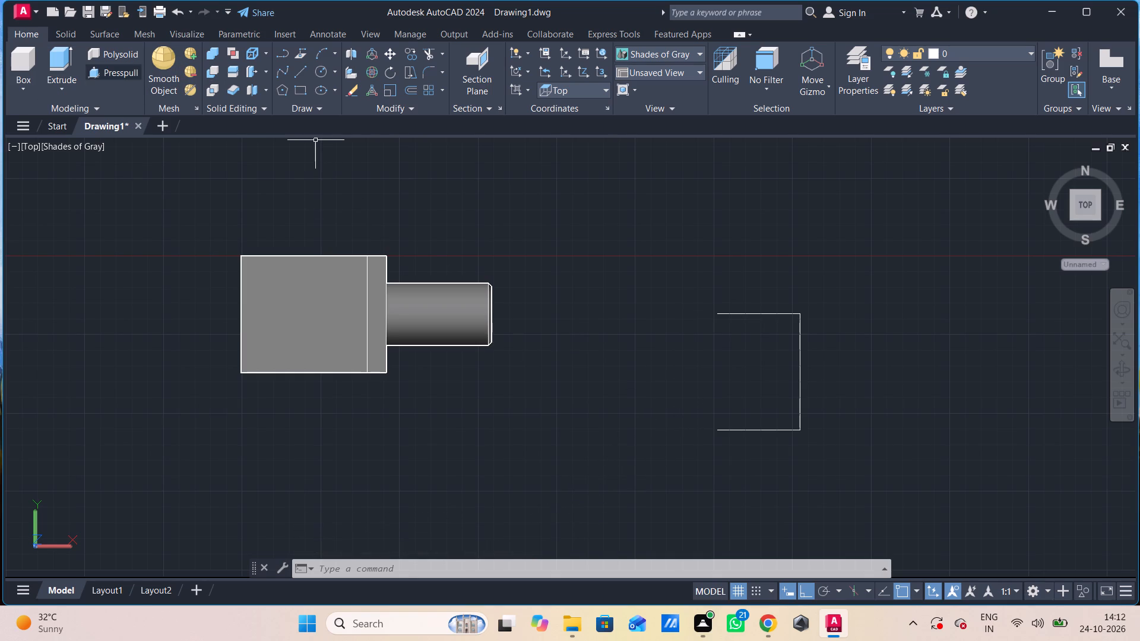
Close the outline's open side with a Start, End, Radius arc of radius 90 between the two free line ends.
left_click(339, 57)
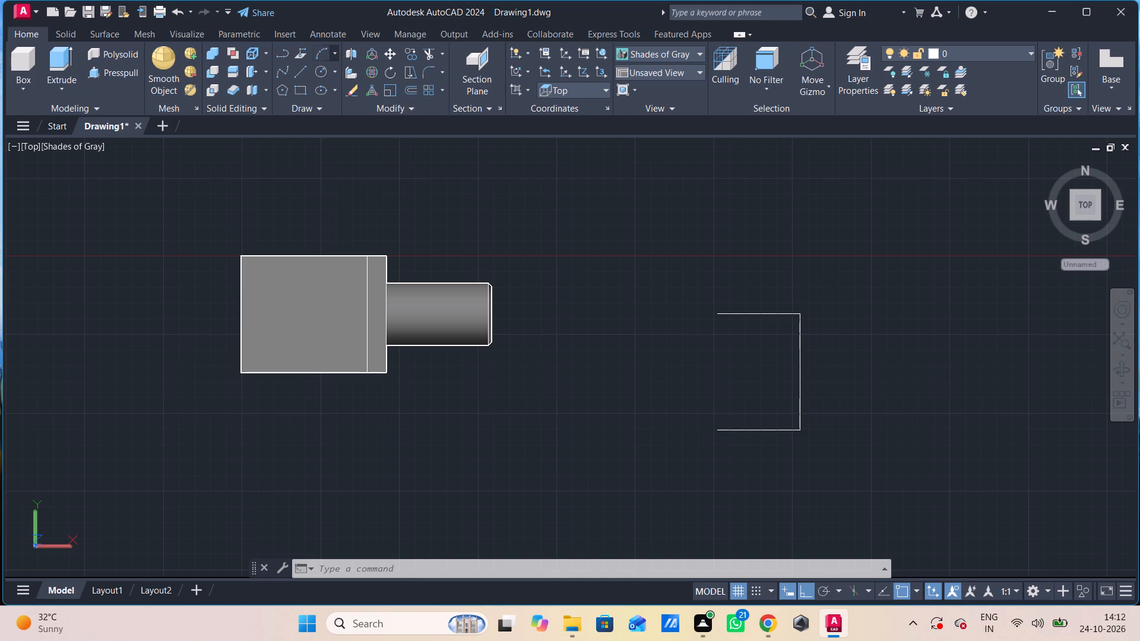
left_click(332, 53)
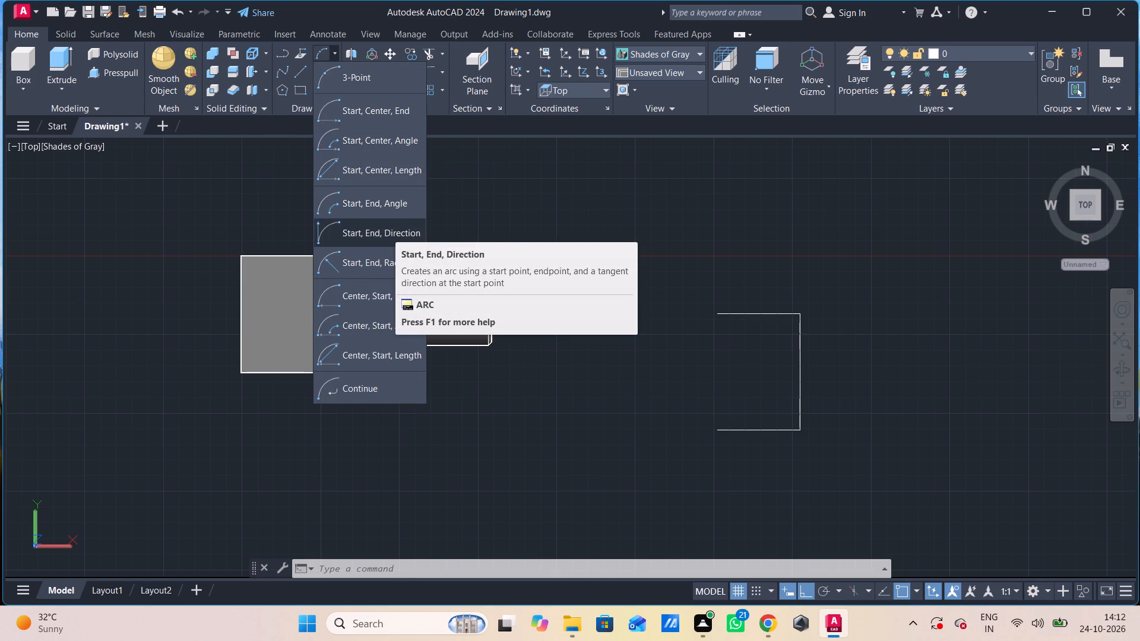
left_click(366, 258)
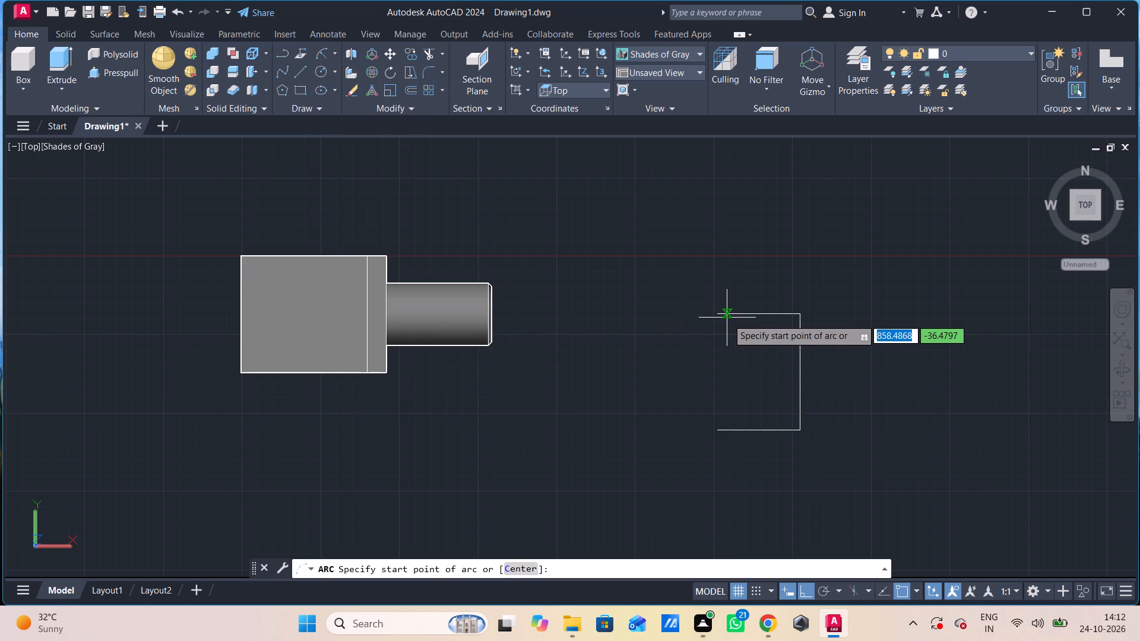
left_click(718, 319)
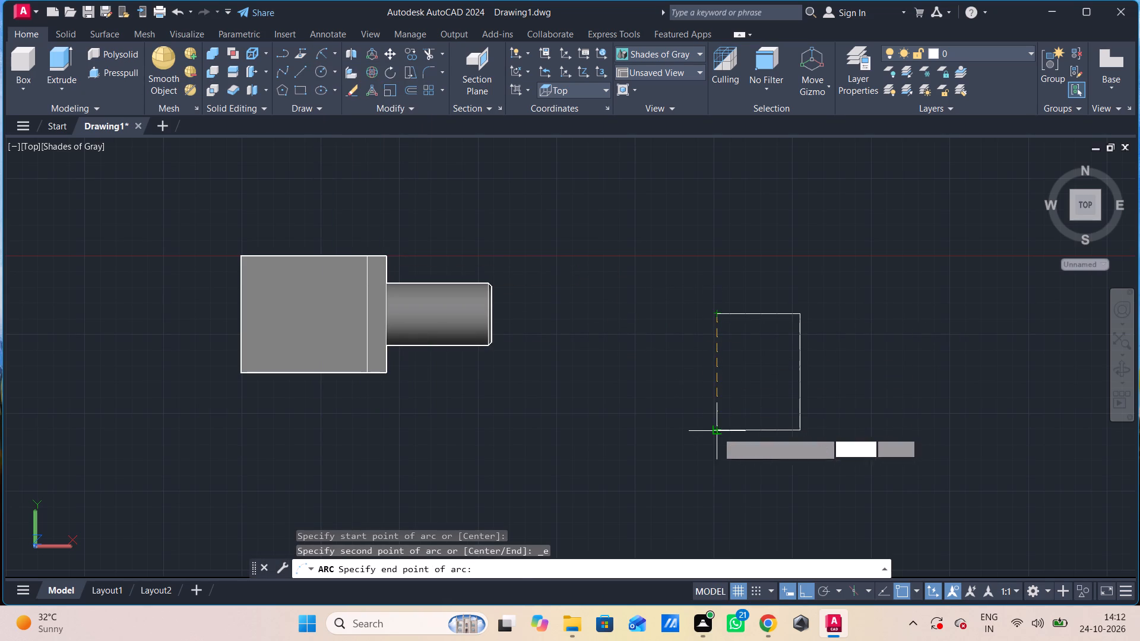
left_click(717, 432)
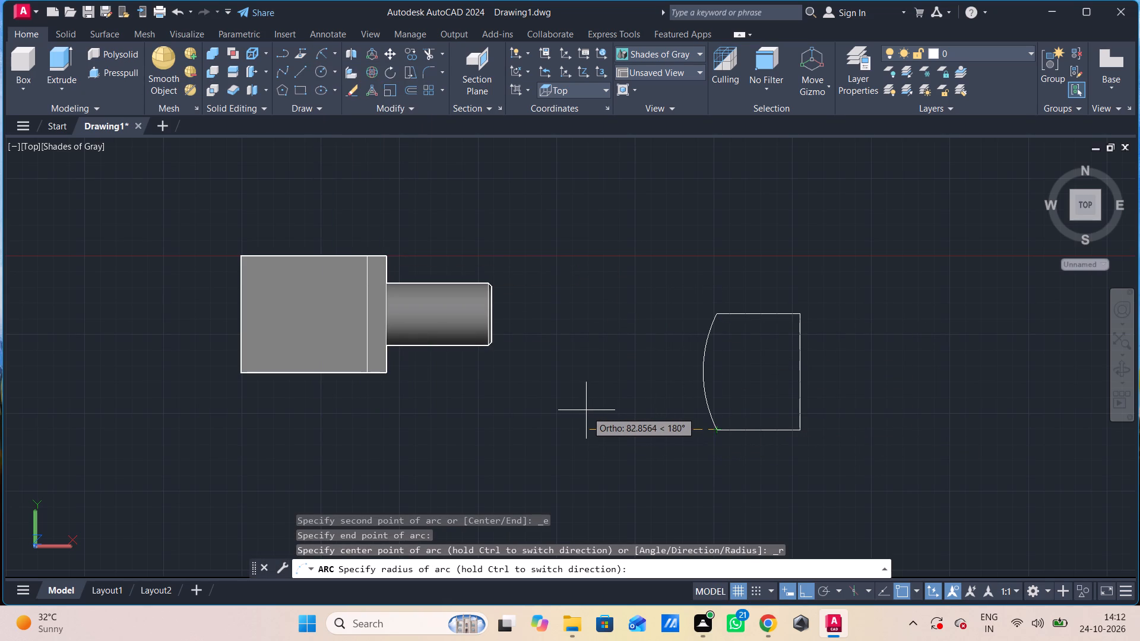
type("90")
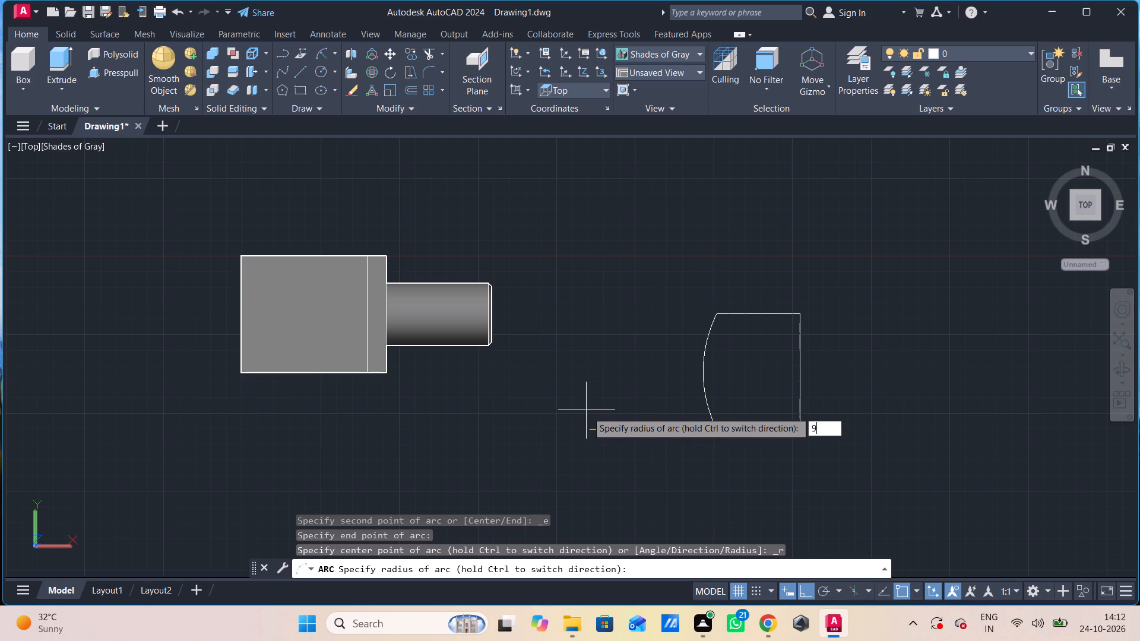
key("Return")
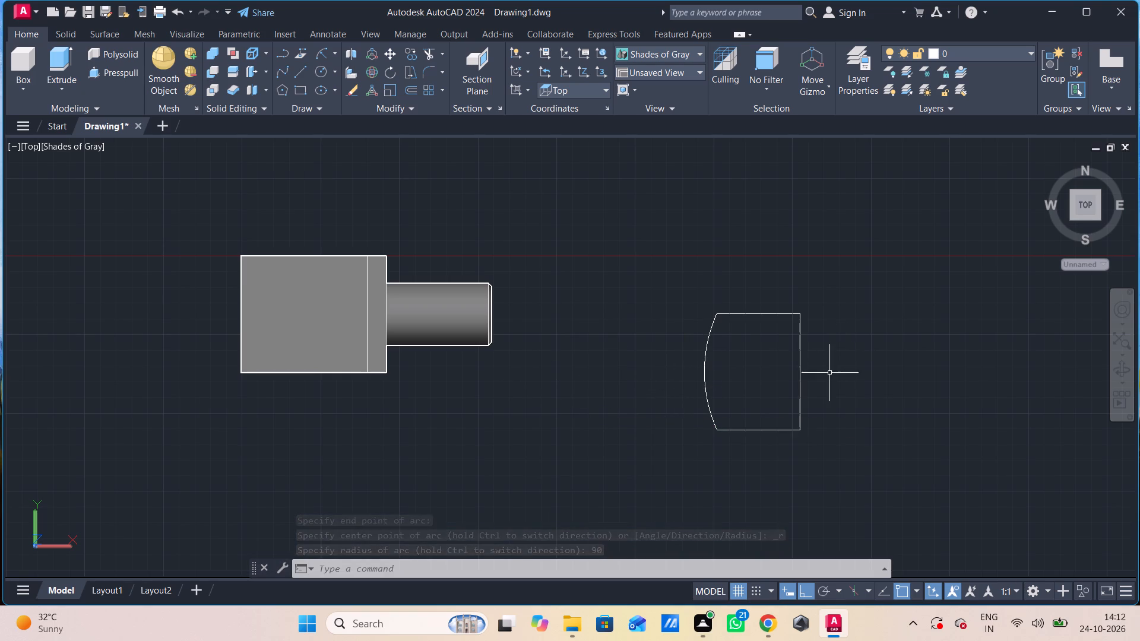
Draw a 21-unit horizontal construction line from the arc's midpoint into the outline.
key("l")
key("space")
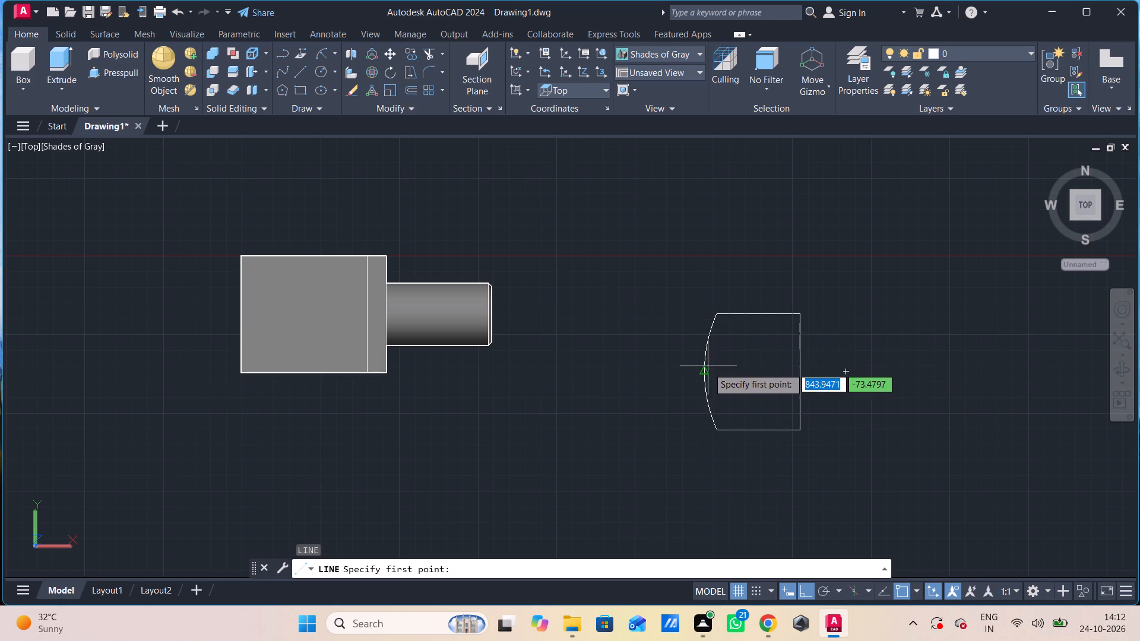
left_click(708, 370)
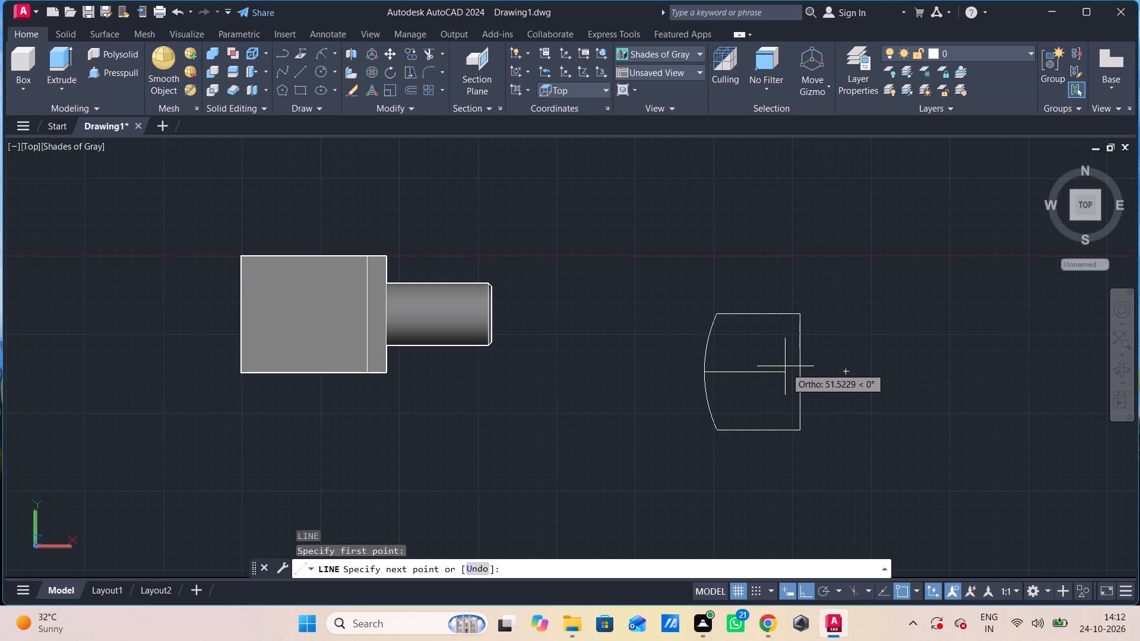
type("21")
key("Return")
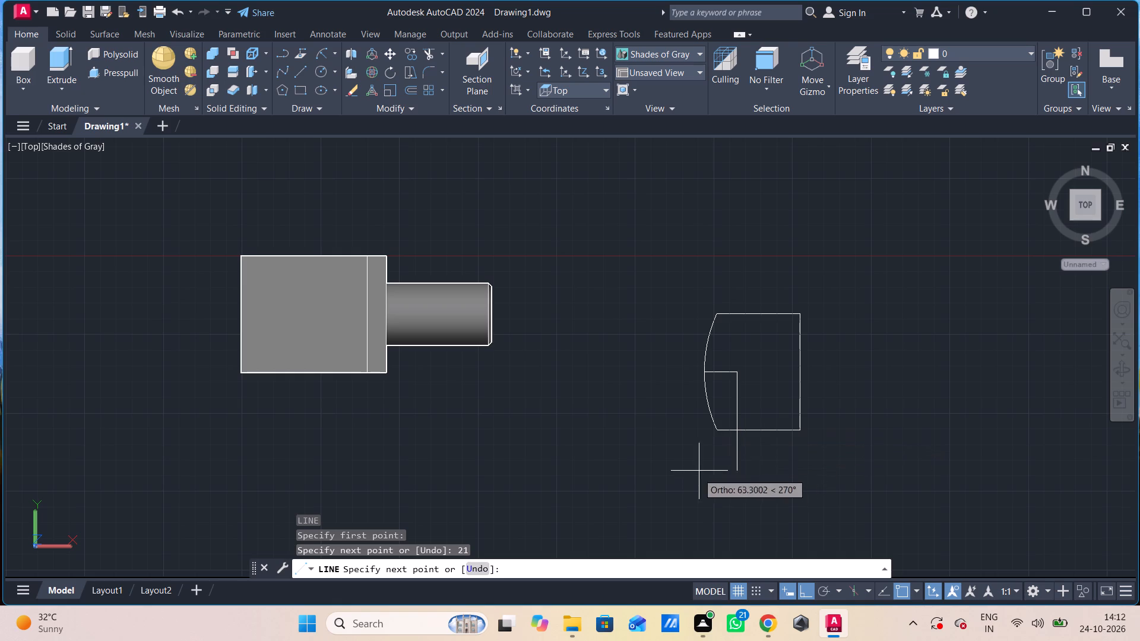
key("Escape")
Draw a circle of radius 7 centred on the inner end of the construction line.
key("c")
key("space")
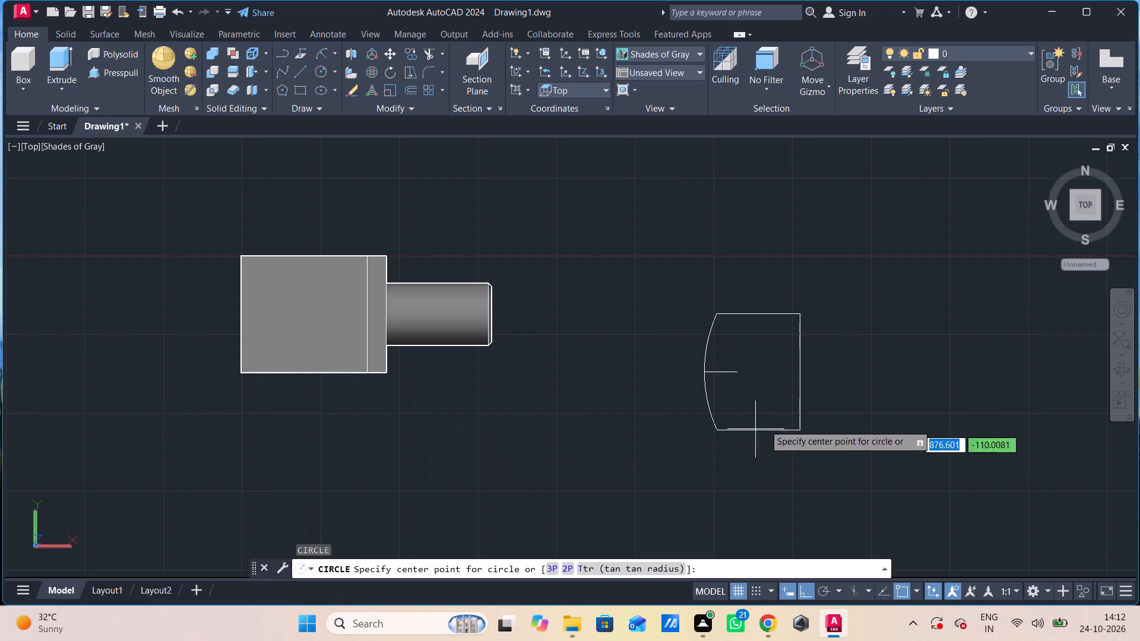
left_click(740, 370)
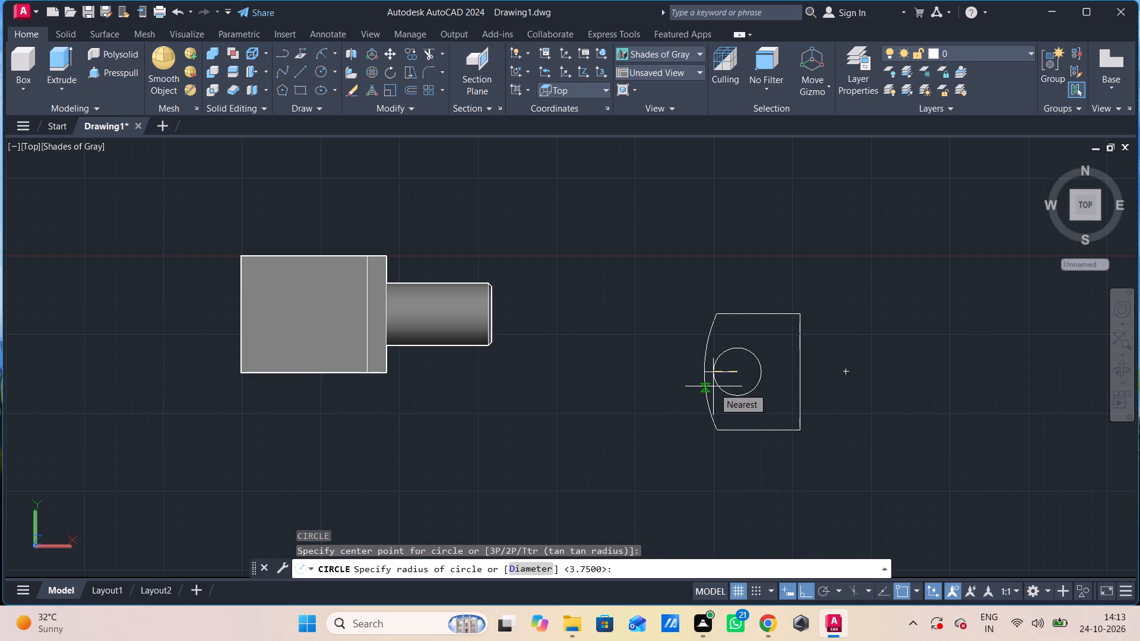
key("7")
key("Return")
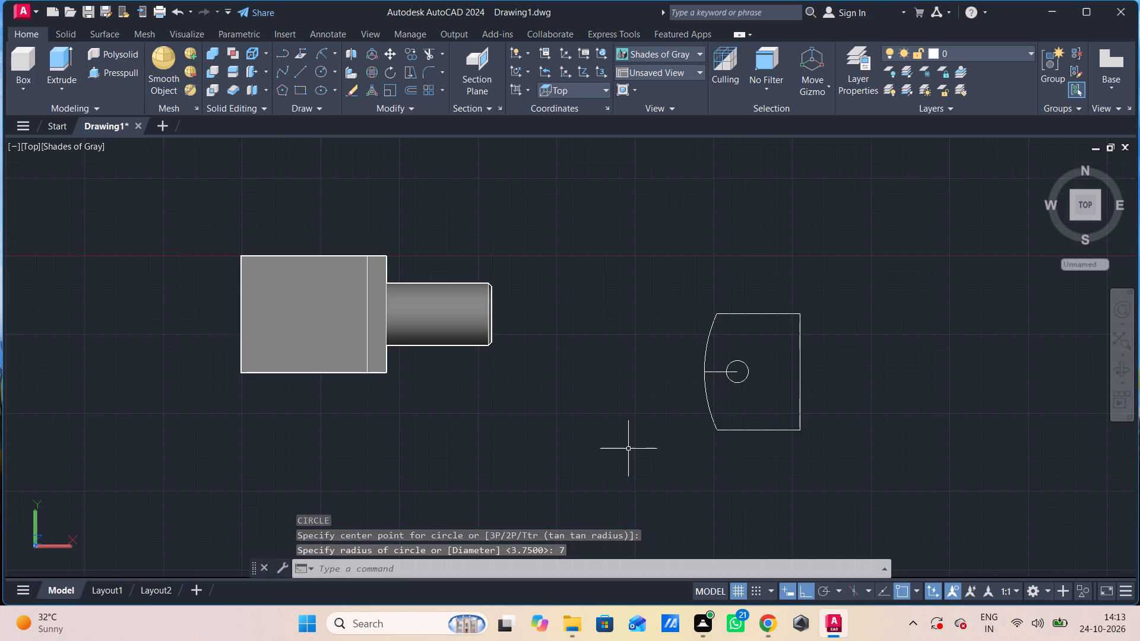
key("Escape")
Set the circle's radius to 7.5 in its properties.
scroll(773, 415, "up", 3)
left_click(699, 313)
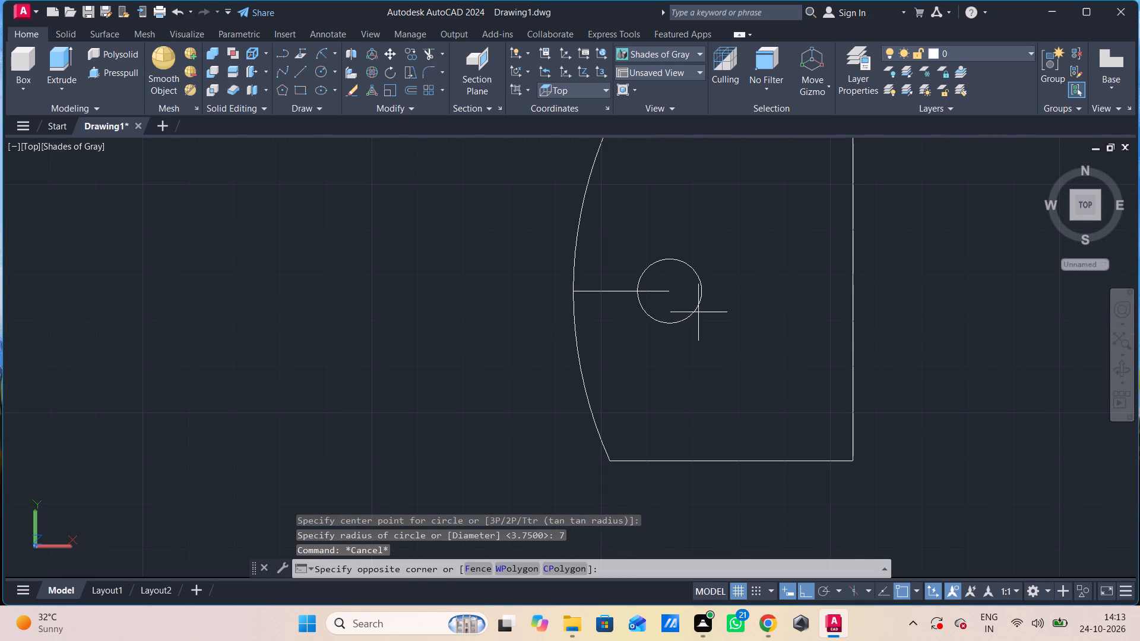
left_click(695, 305)
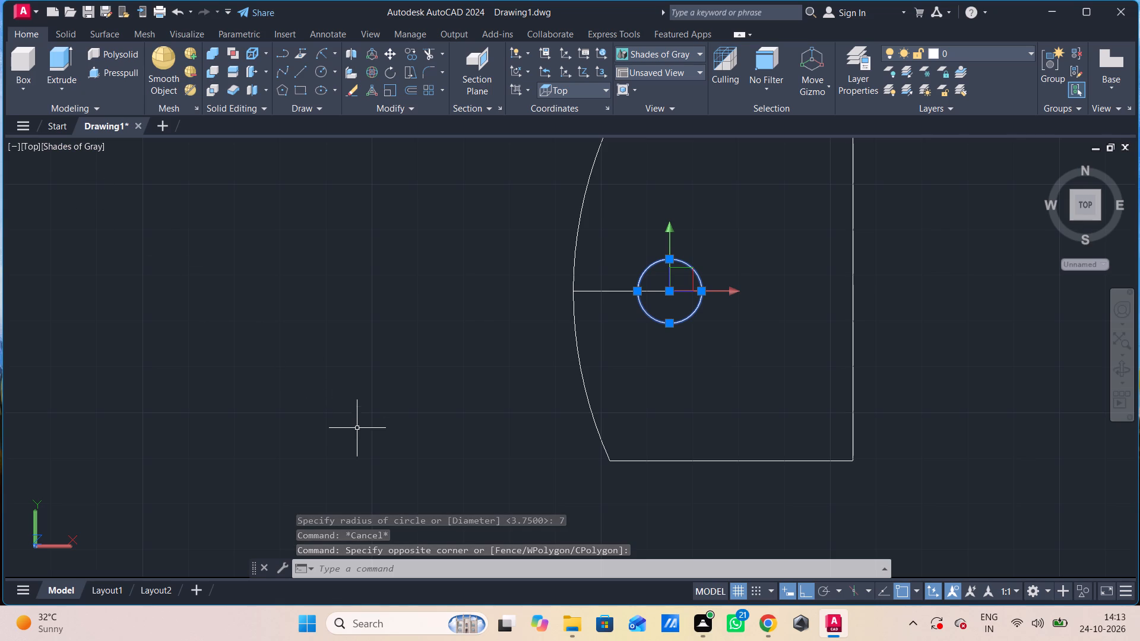
key("ctrl+1")
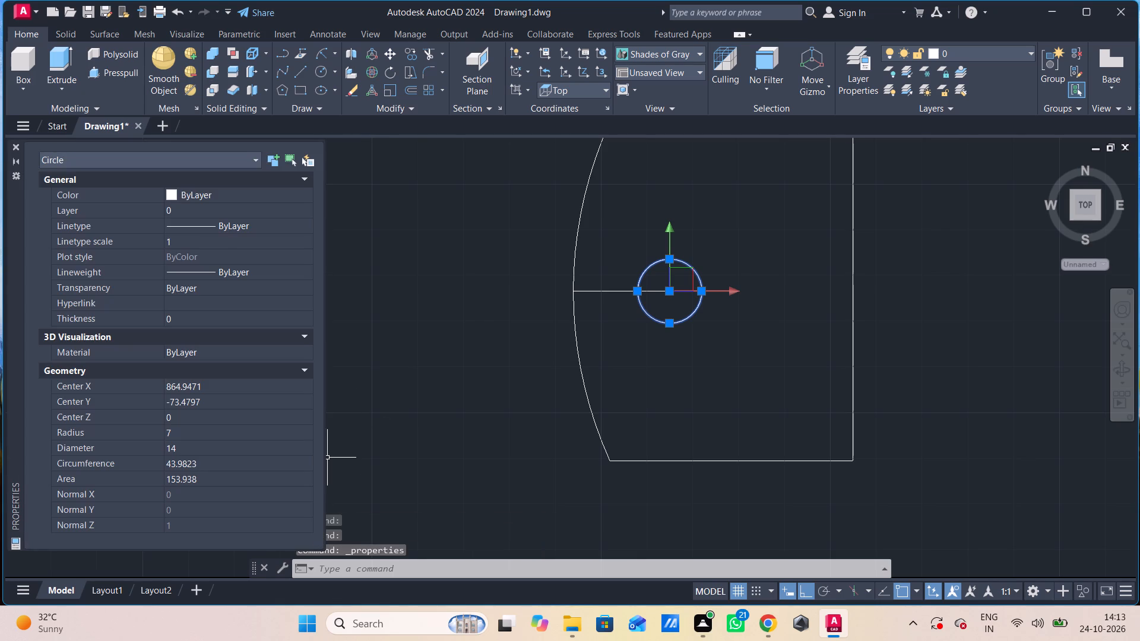
left_click(176, 426)
type("7.5")
key("Return")
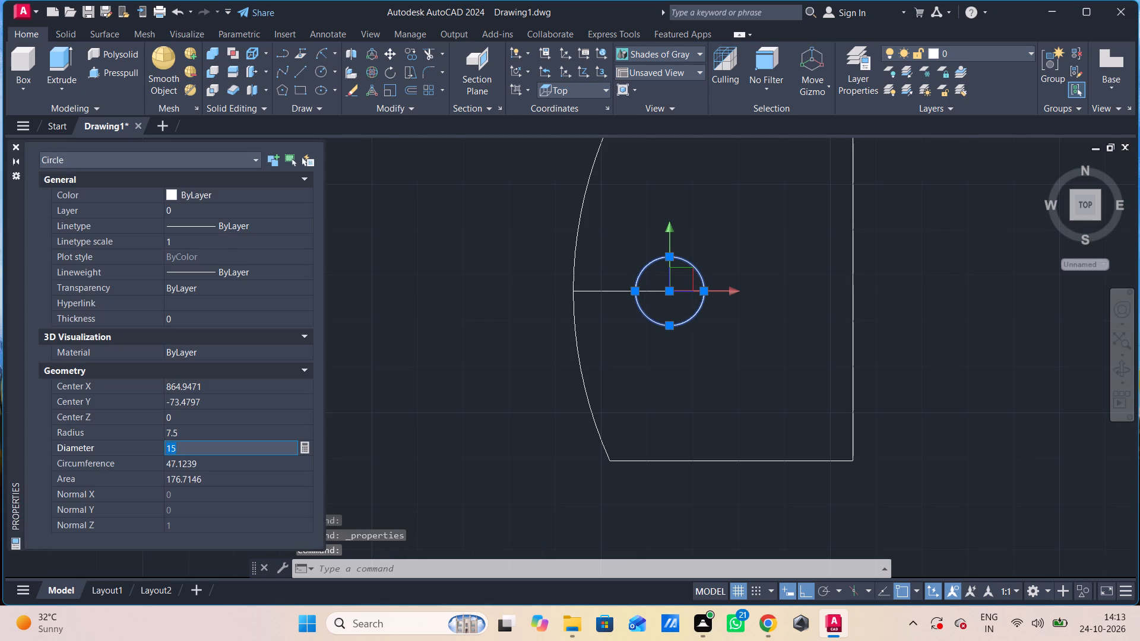
key("Escape")
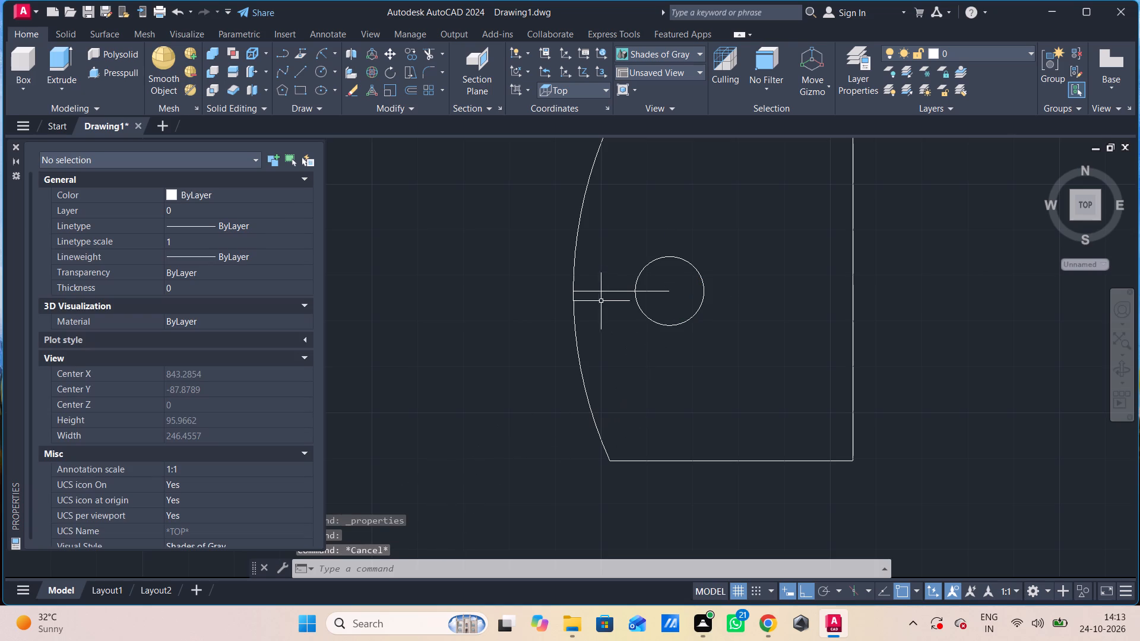
Erase the horizontal construction line between the plate outline's arc and the circle.
left_click(603, 295)
left_click(605, 276)
left_click_drag(607, 280, 610, 287)
left_click(609, 303)
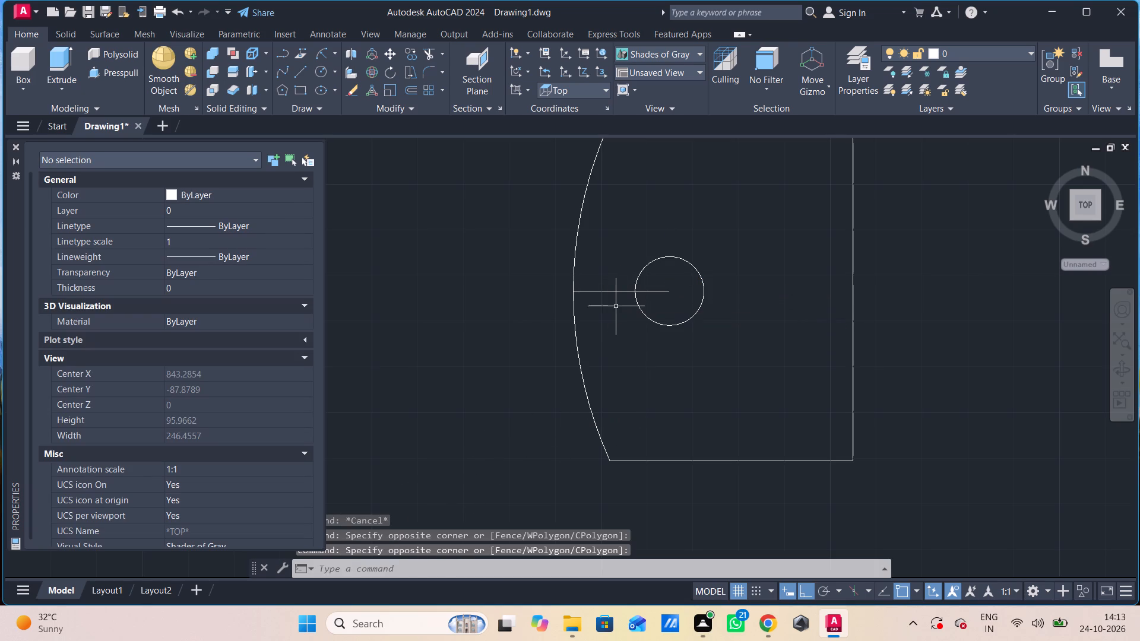
left_click(618, 307)
left_click(592, 283)
key("Delete")
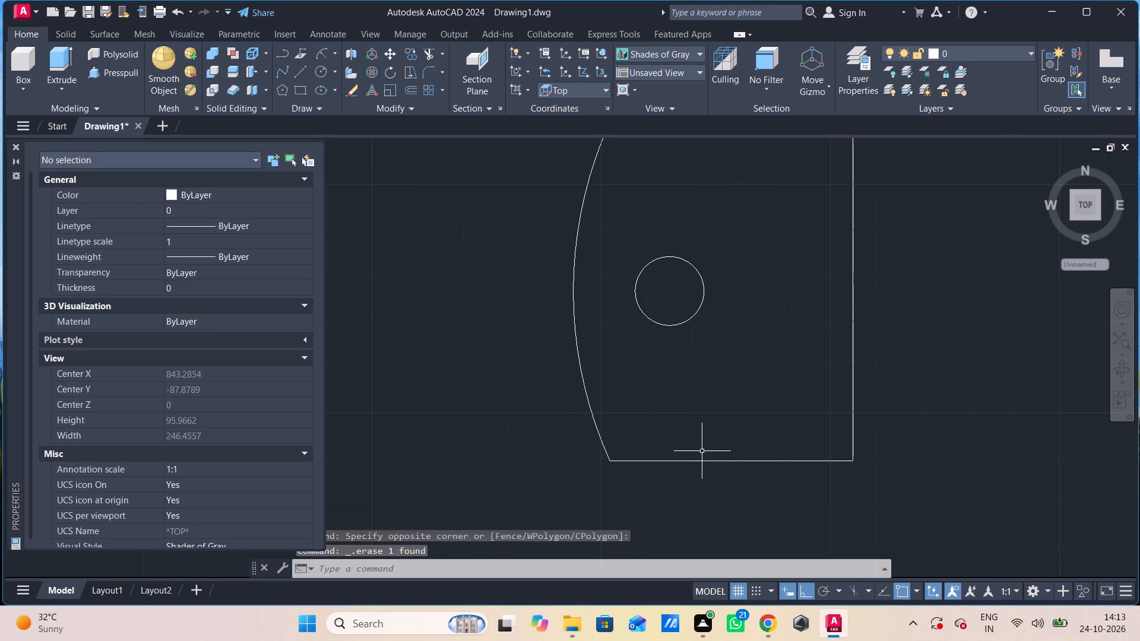
Close the object properties display and Presspull the plate profile around its hole to a height of 12.
scroll(705, 395, "down", 3)
key("Escape")
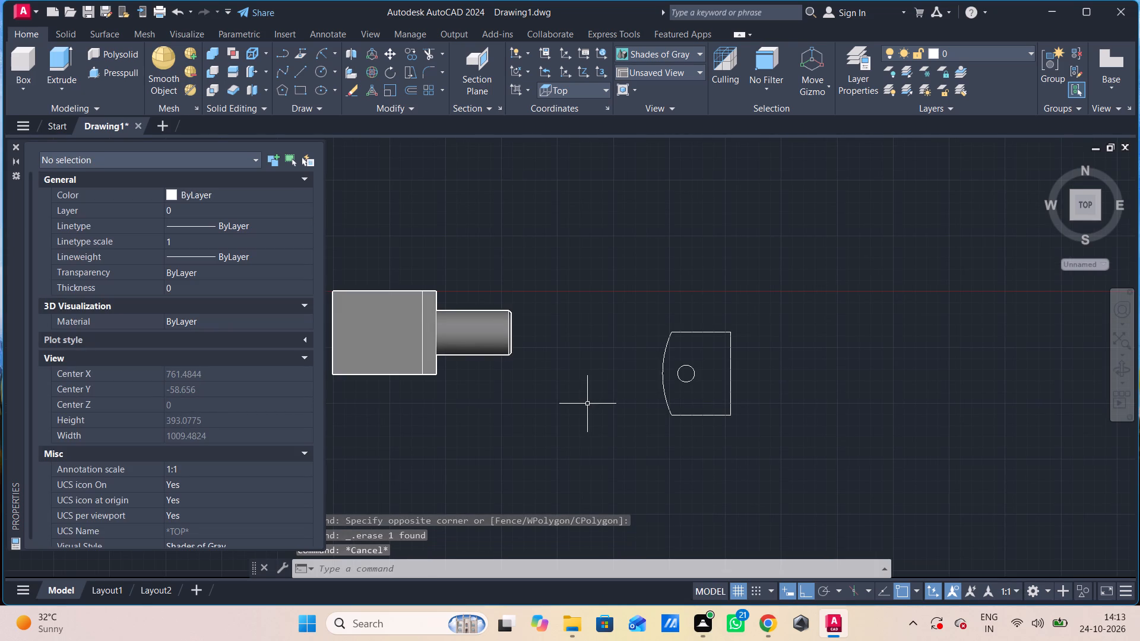
left_click(16, 146)
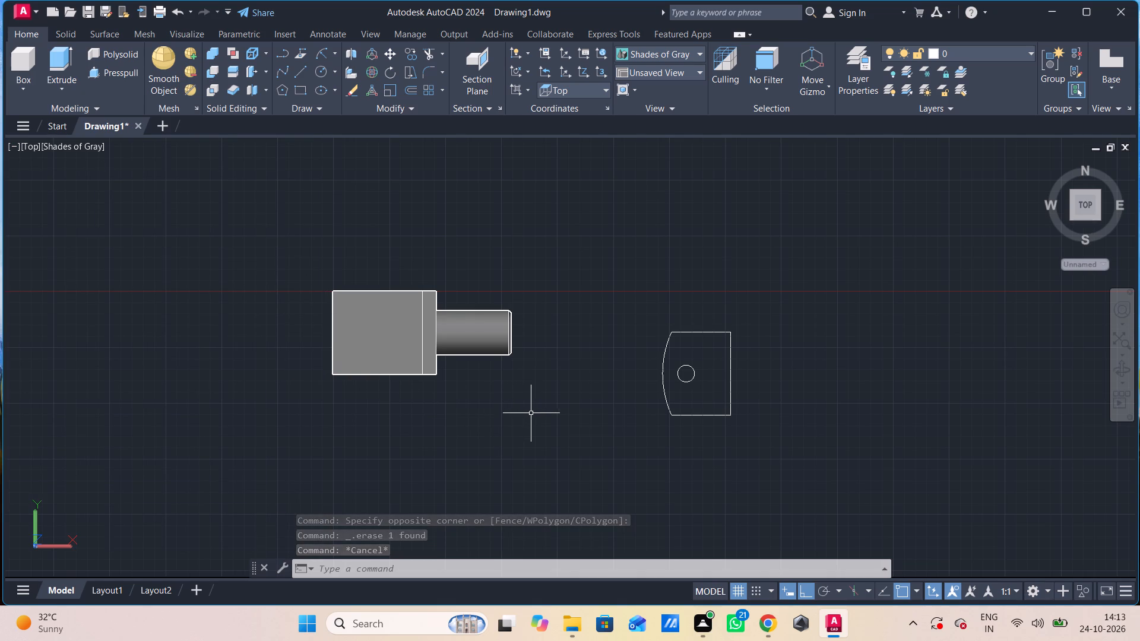
left_click(117, 78)
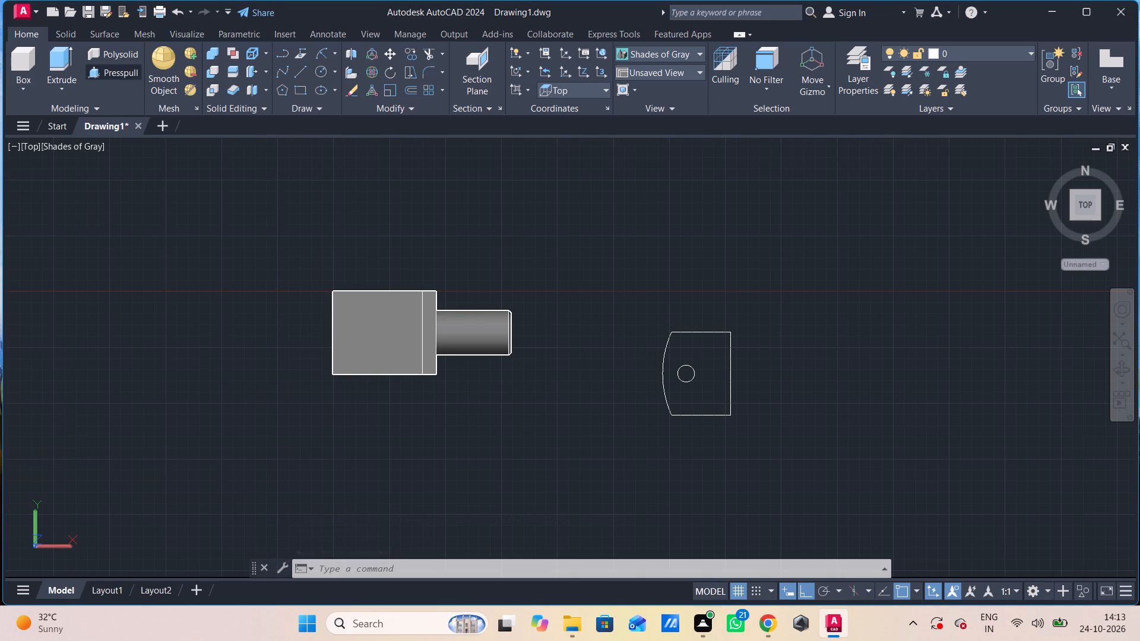
middle_click_drag(706, 513, 701, 453, "shift")
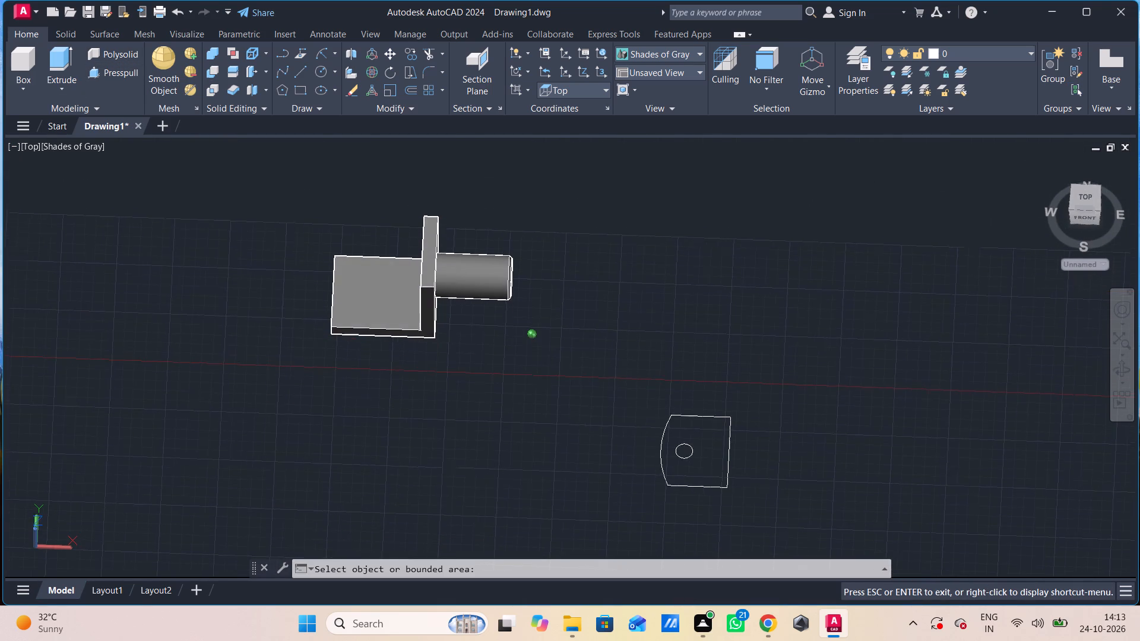
middle_click_drag(701, 453, 701, 435, "shift")
left_click(695, 440)
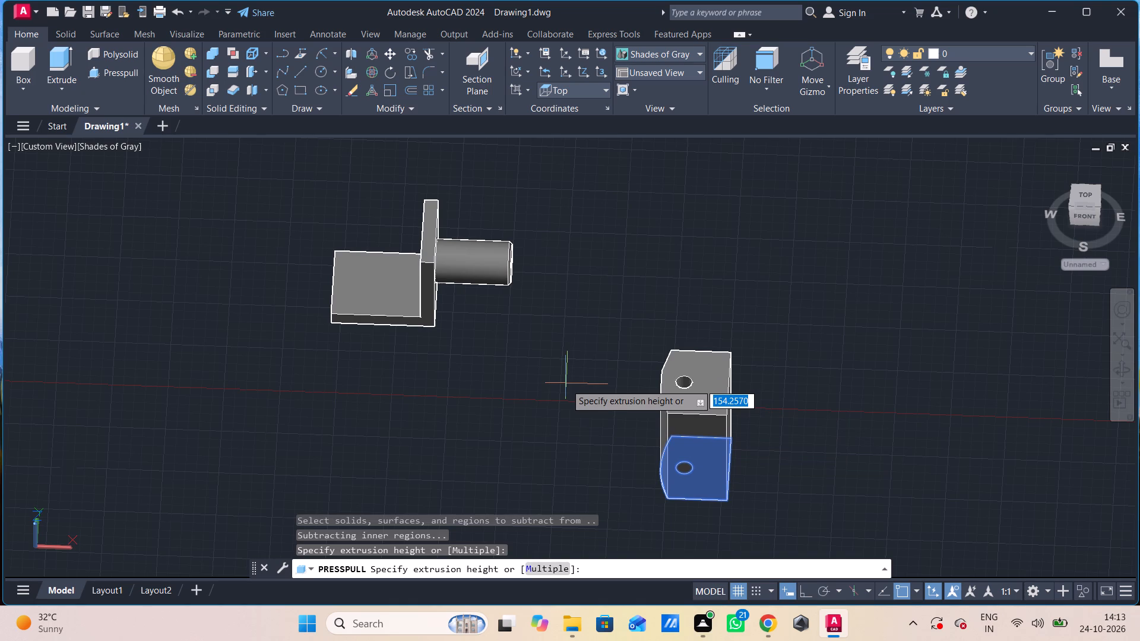
type("12")
key("Return")
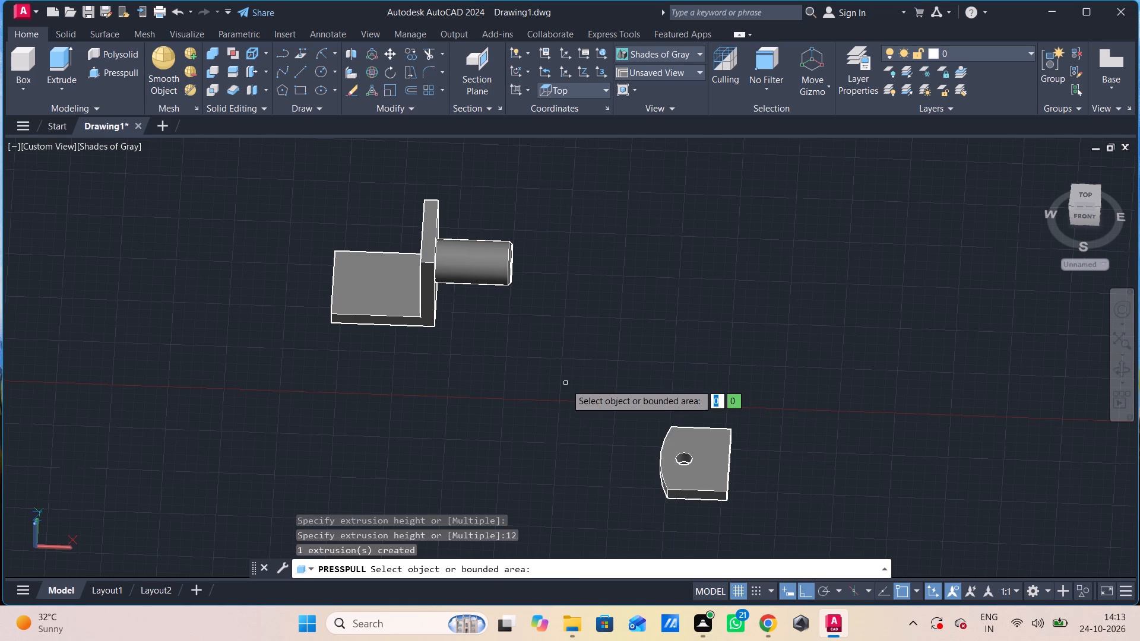
key("Escape")
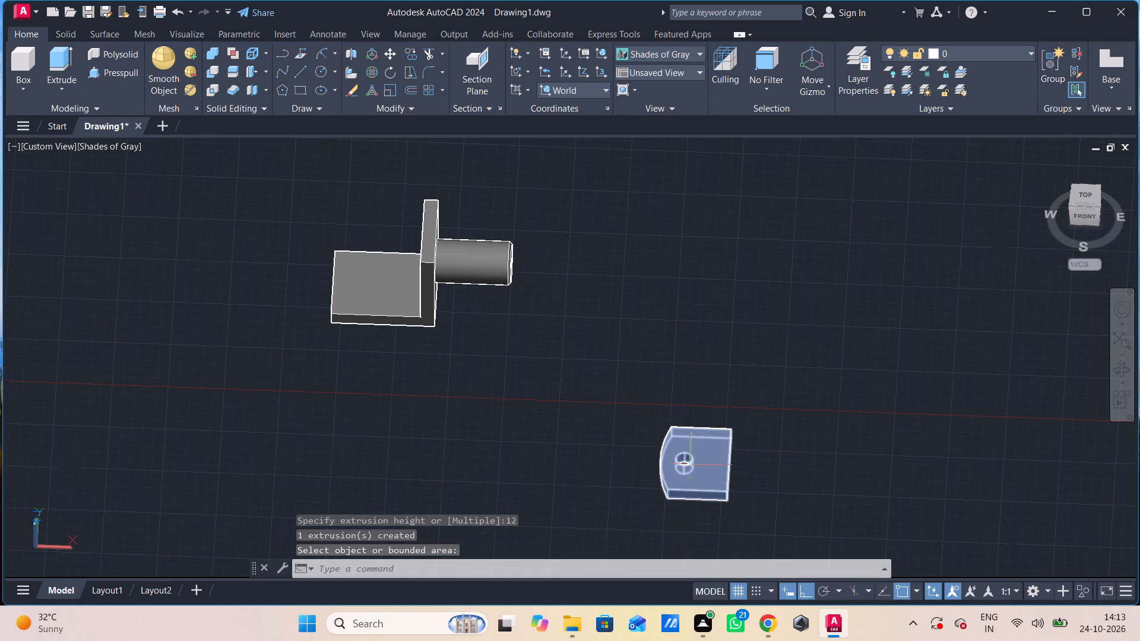
Move the holed plate from its bottom front corner on the straight side to the upper inner front corner of the bracket's vertical leg.
scroll(715, 461, "up", 3)
scroll(711, 445, "down", 1)
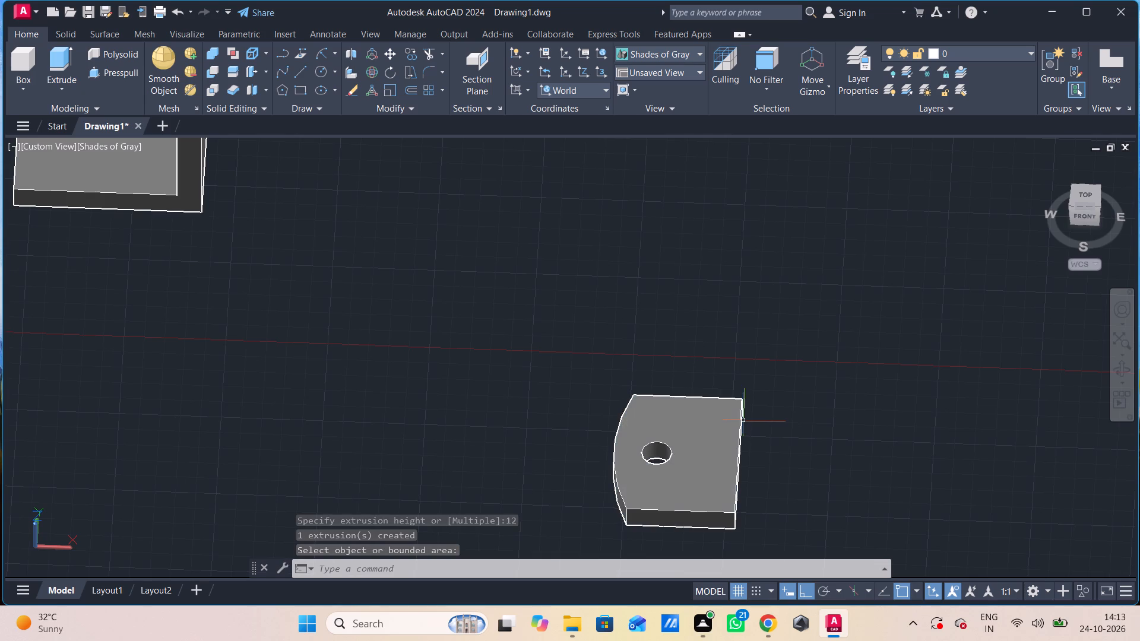
left_click_drag(722, 472, 726, 462)
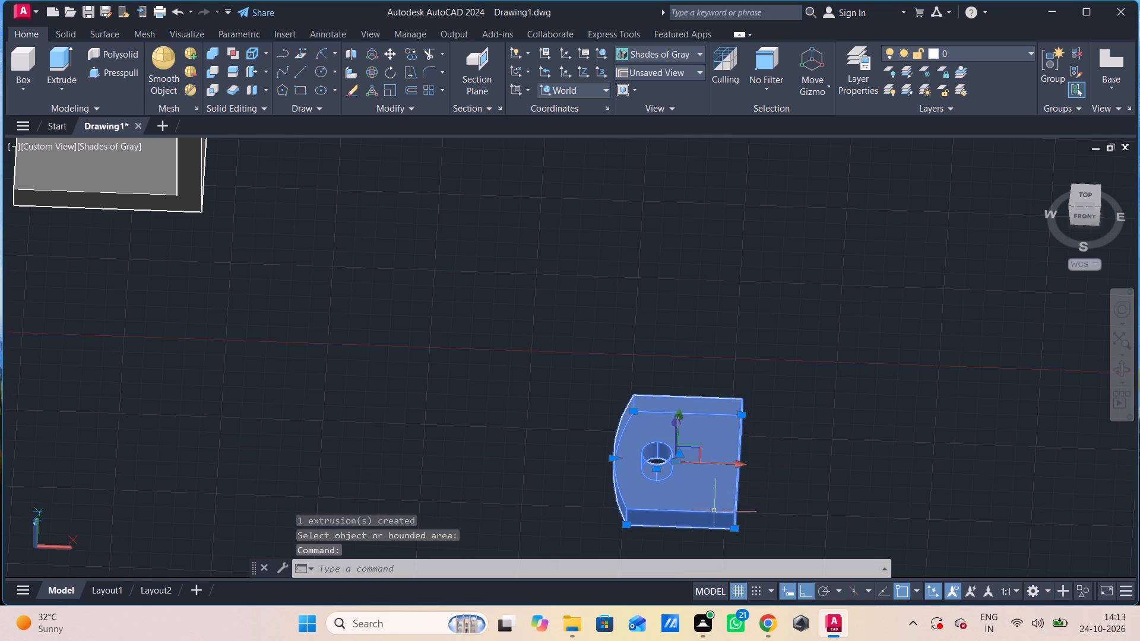
type("mm")
key("Return")
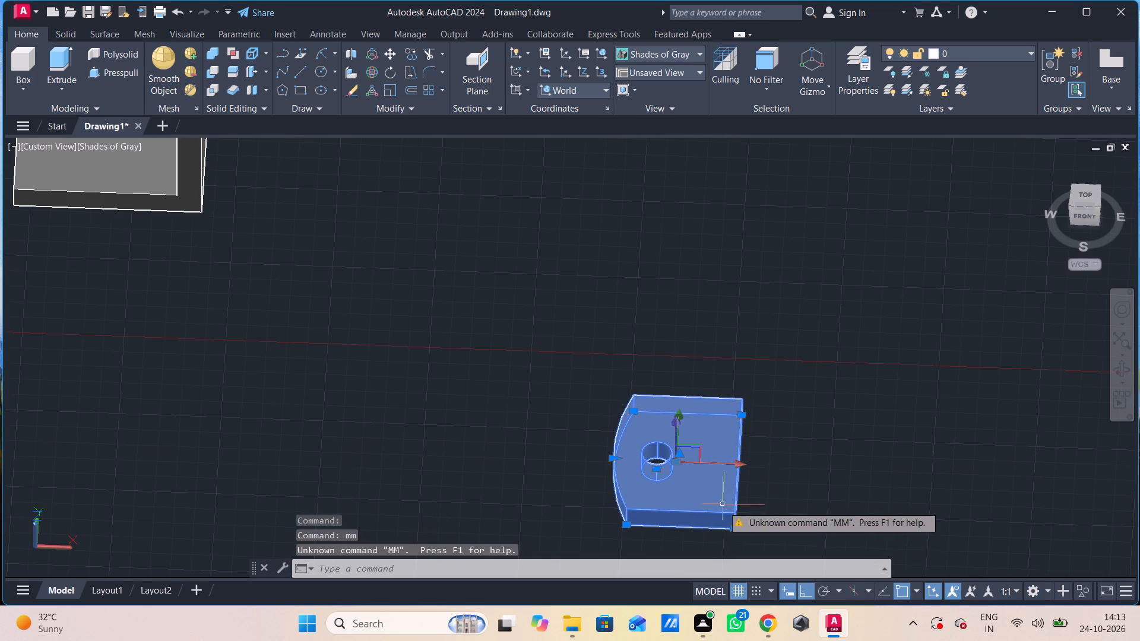
middle_click_drag(726, 485, 726, 468)
key("m")
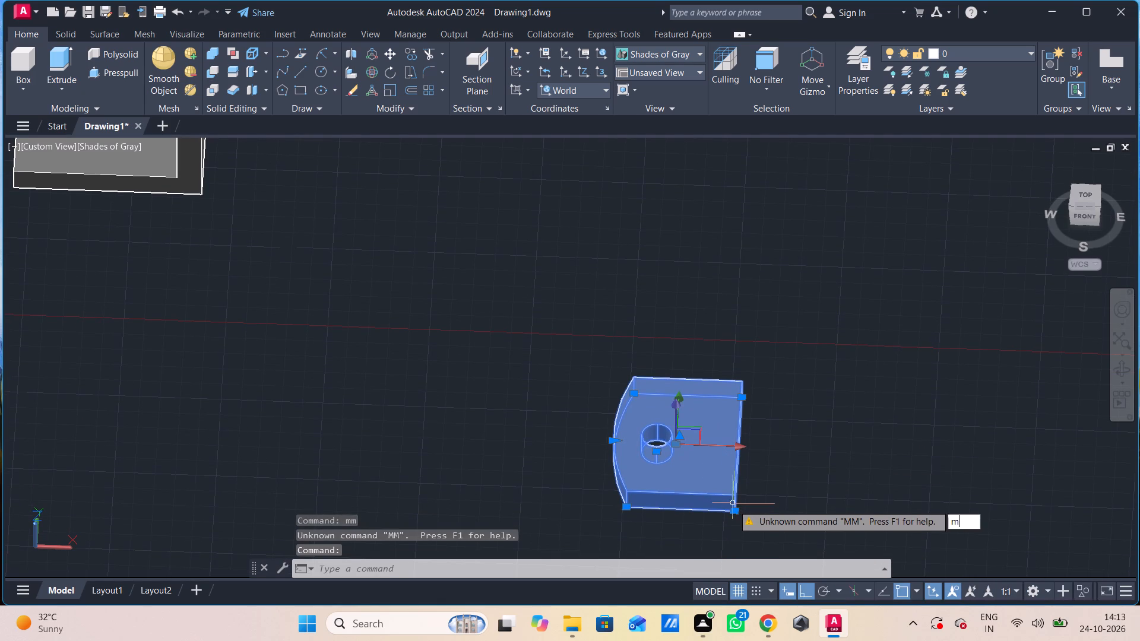
key("space")
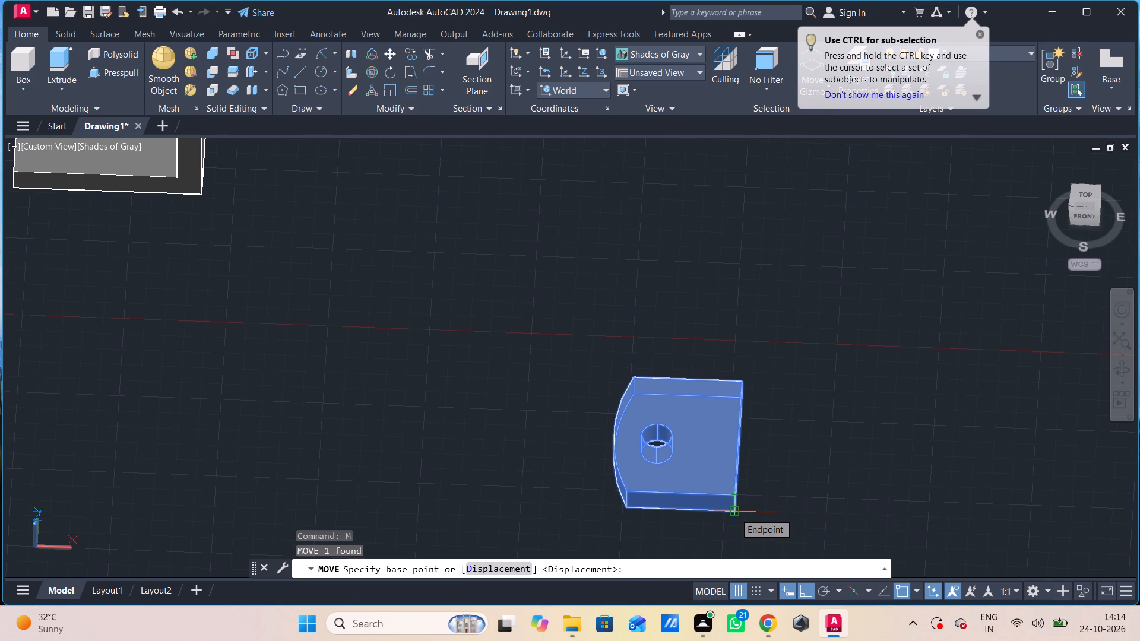
left_click(734, 513)
scroll(306, 275, "down", 2)
middle_click_drag(308, 278, 422, 407)
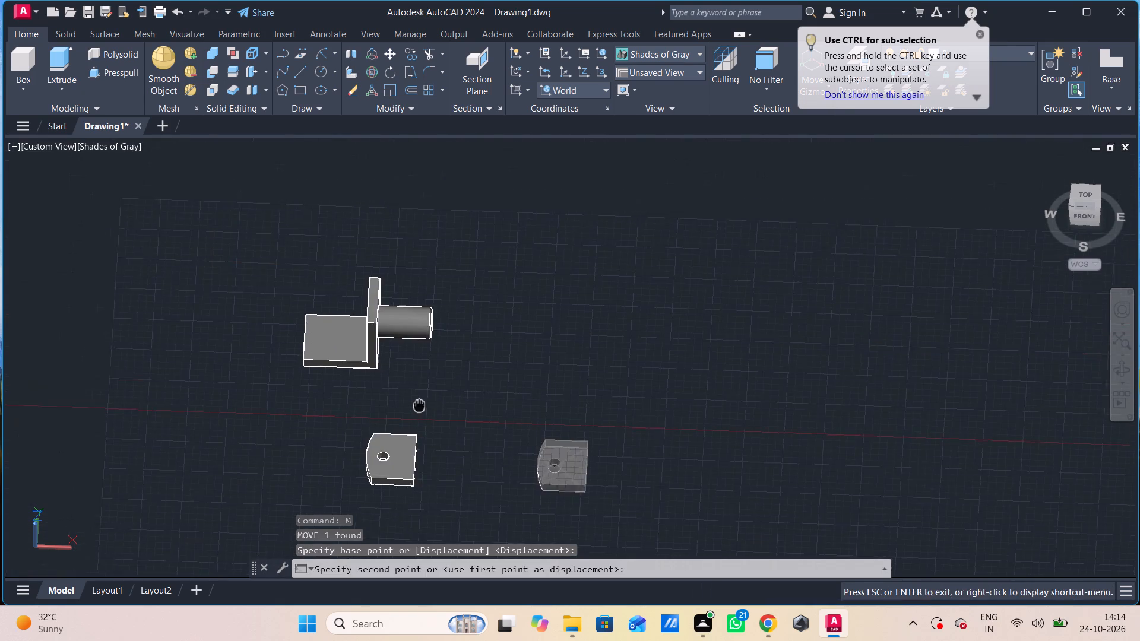
middle_click_drag(422, 407, 451, 427)
scroll(407, 324, "up", 3)
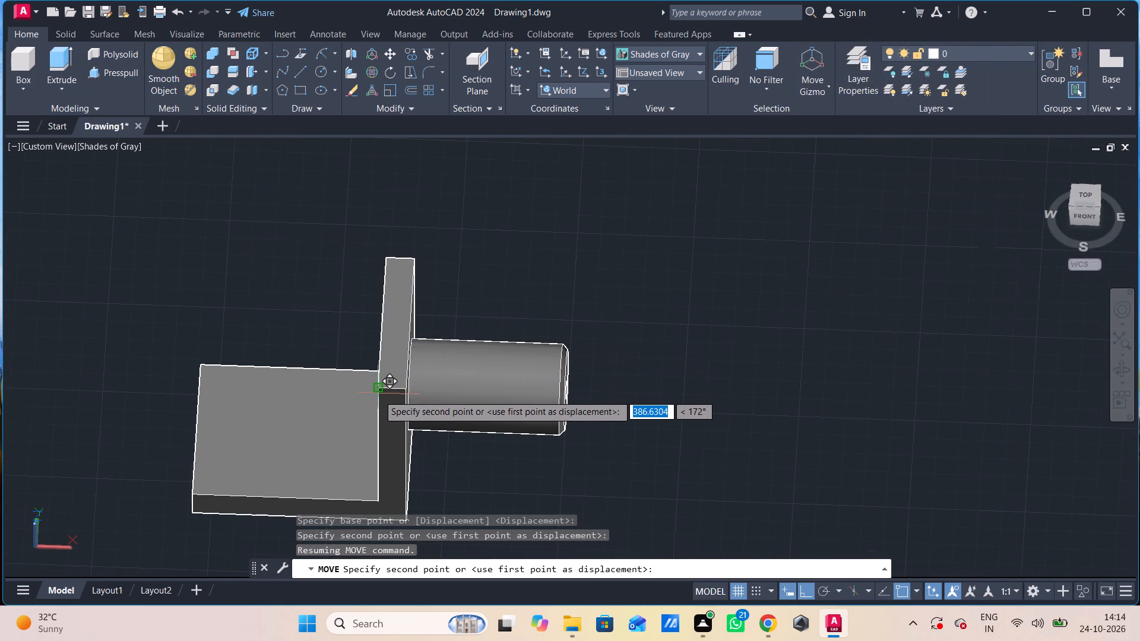
left_click(378, 393)
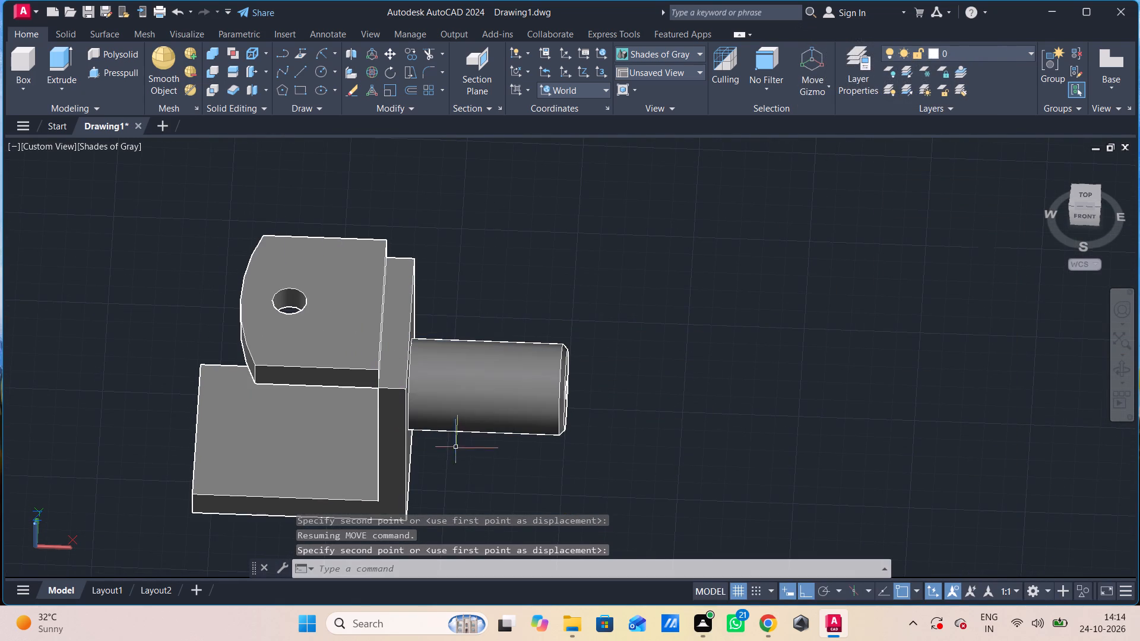
Move the plate from its top front corner on the straight side to the vertical leg's upper outer front corner.
scroll(393, 356, "up", 3)
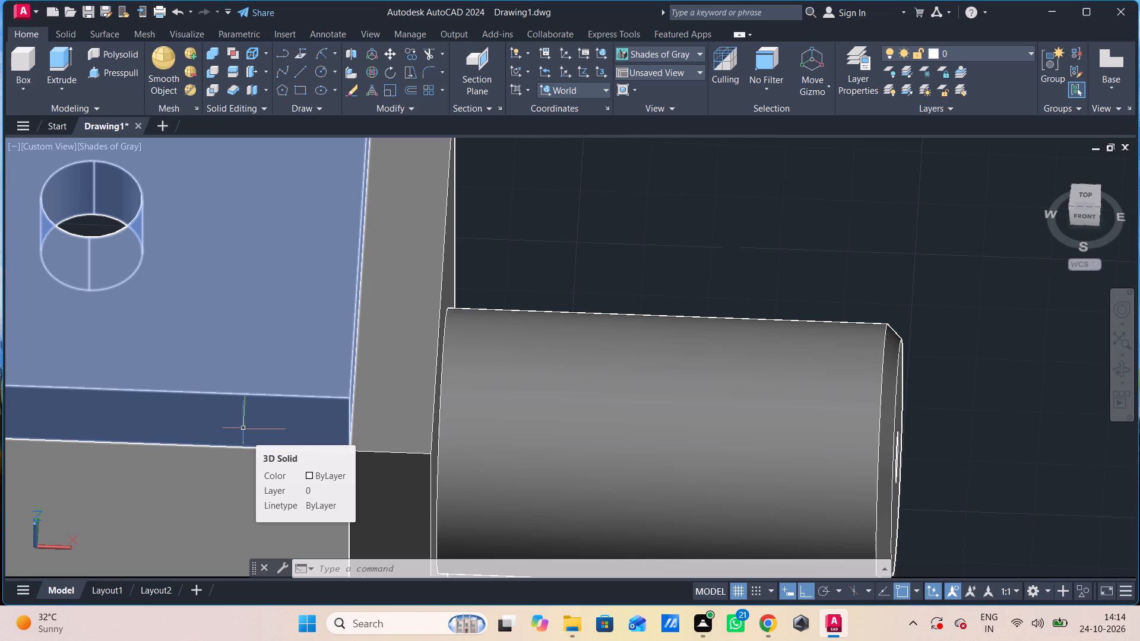
left_click(303, 359)
key("m")
key("space")
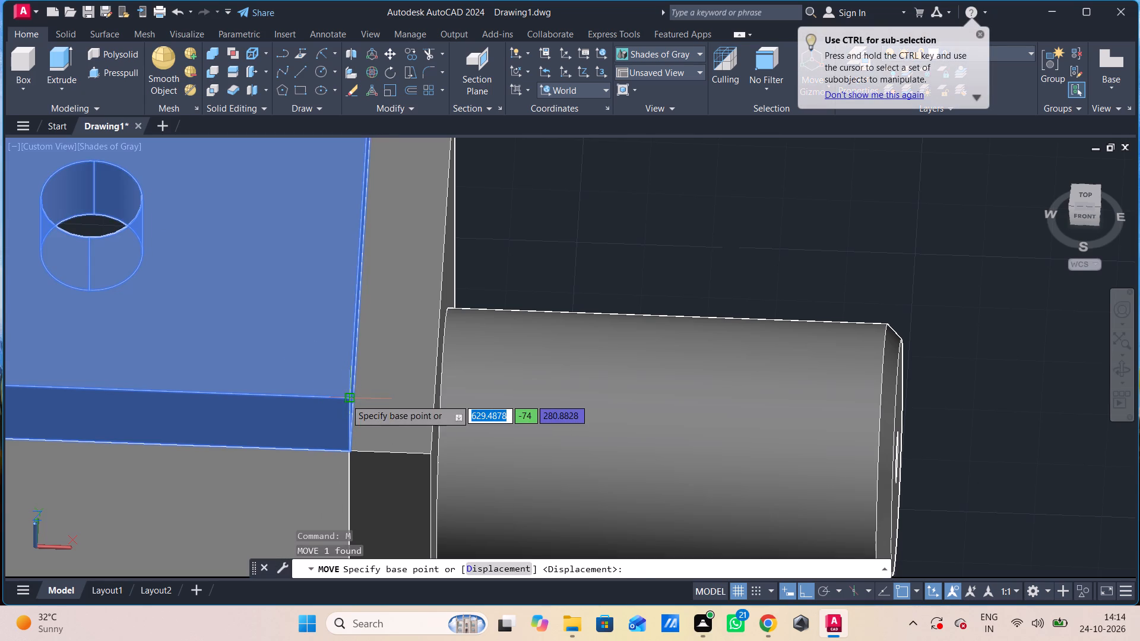
left_click(346, 399)
left_click(435, 455)
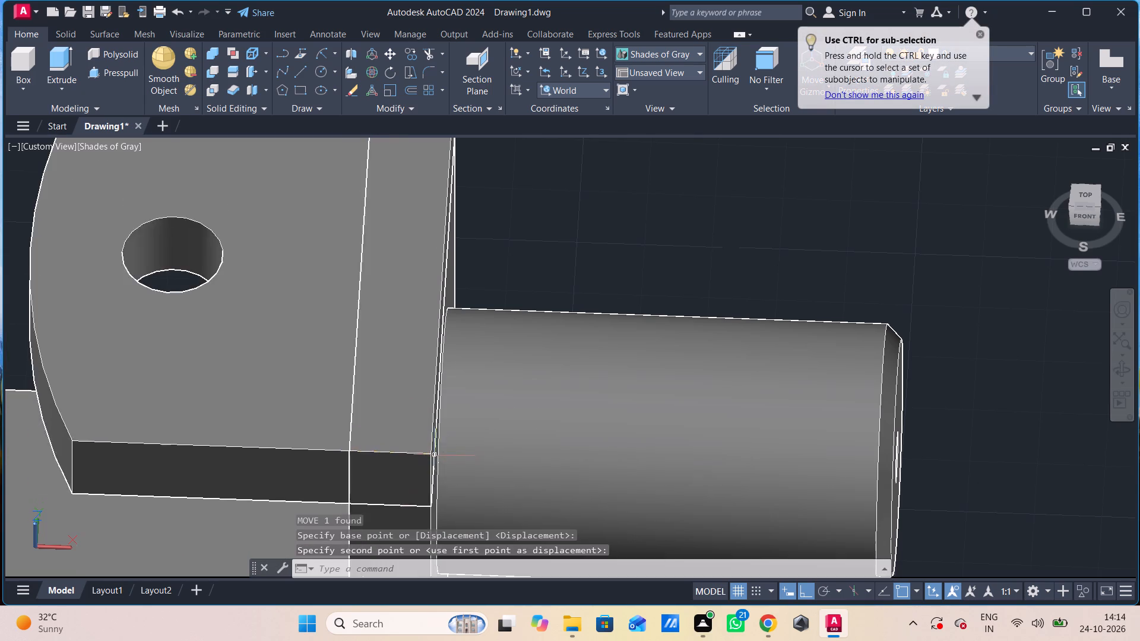
key("Escape")
Draw construction lines on the bracket base's top face: 37 along the free end from the front corner, and 15 inward.
scroll(563, 481, "down", 2)
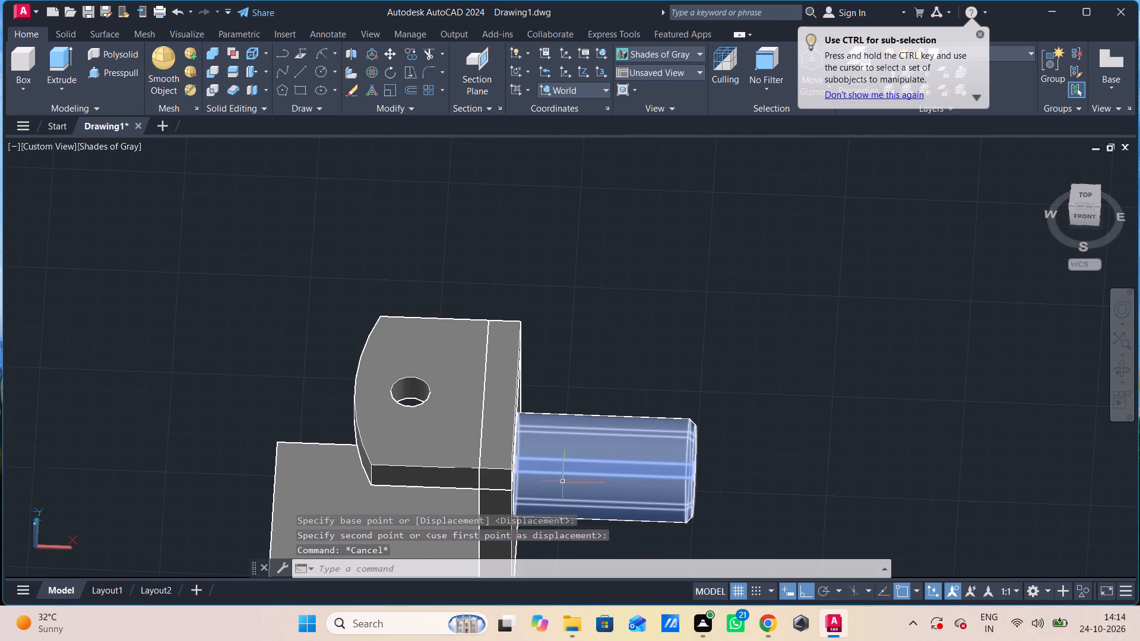
middle_click_drag(544, 472, 596, 439, "shift")
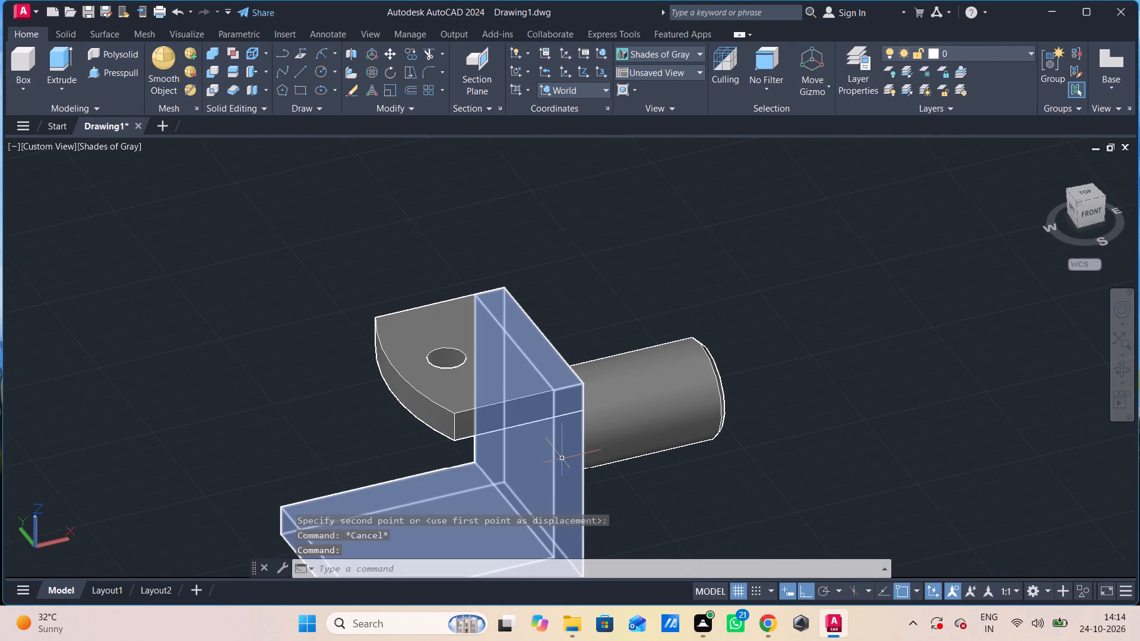
middle_click_drag(559, 431, 553, 344)
key("l")
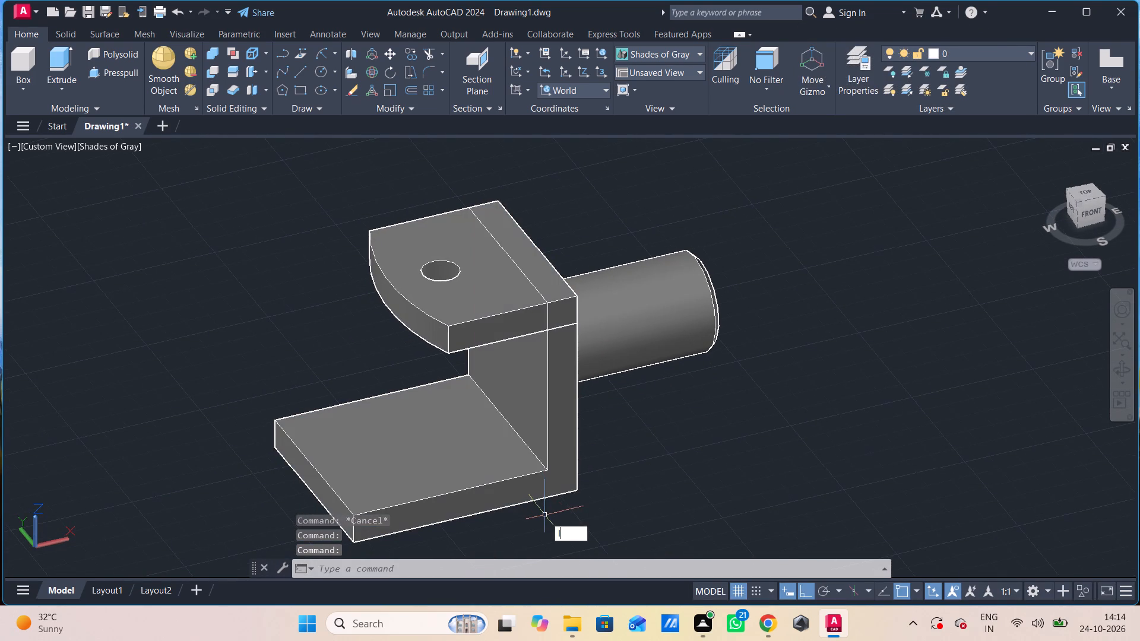
key("Return")
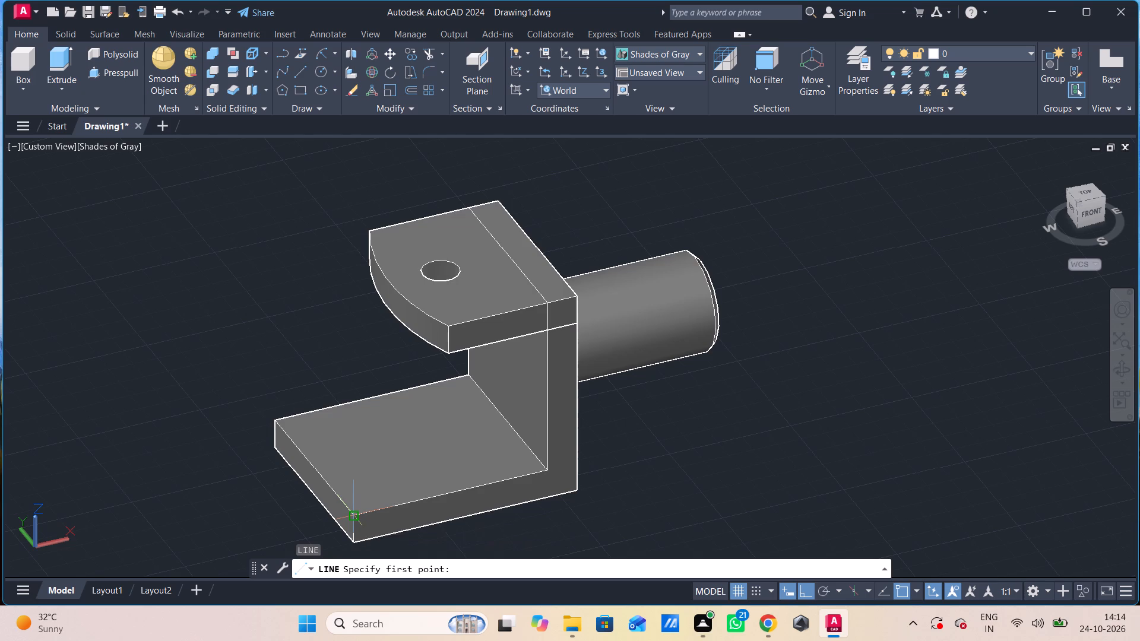
left_click(353, 519)
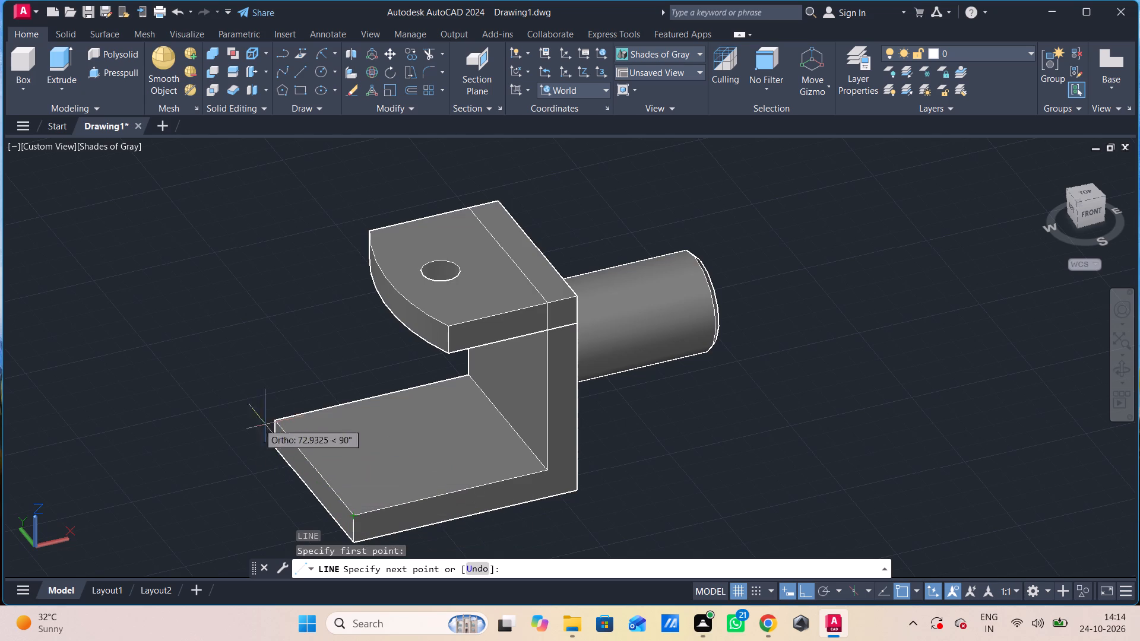
type("37")
key("Return")
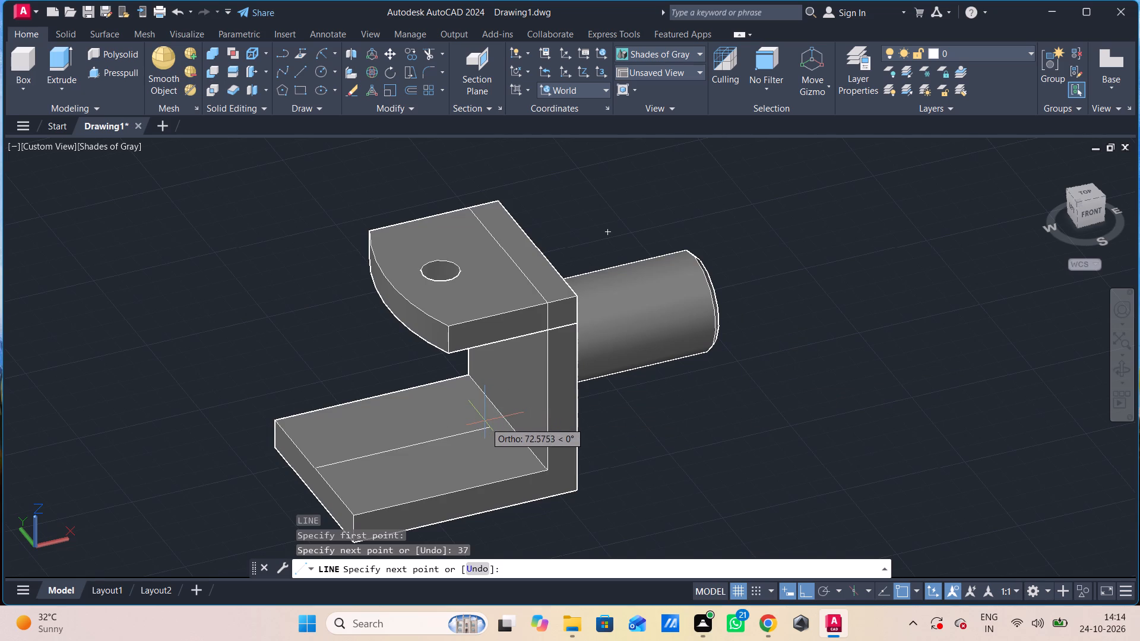
type("15")
key("Return")
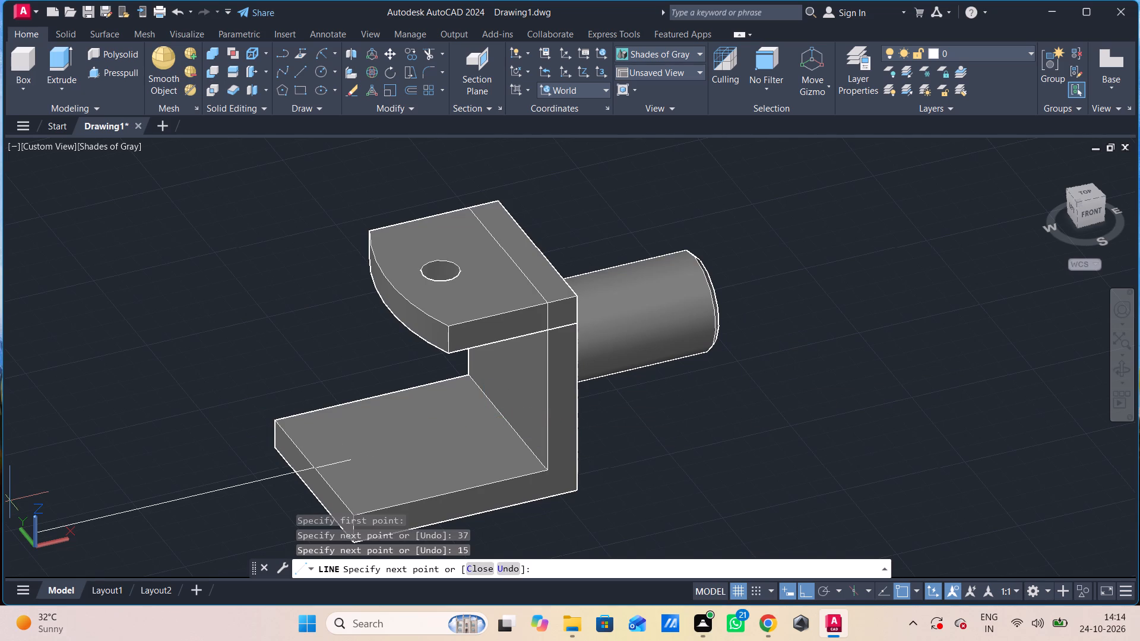
key("Escape")
Draw a circle of radius 7.5 centred on the inner end of the 15-unit line on the base.
key("c")
key("space")
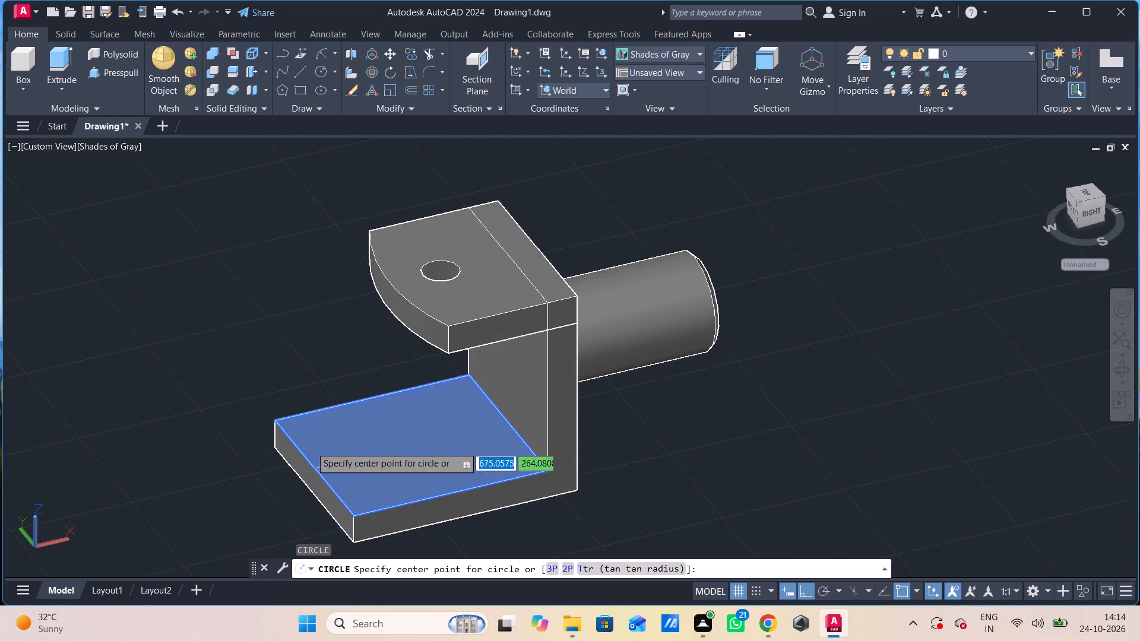
left_click(354, 463)
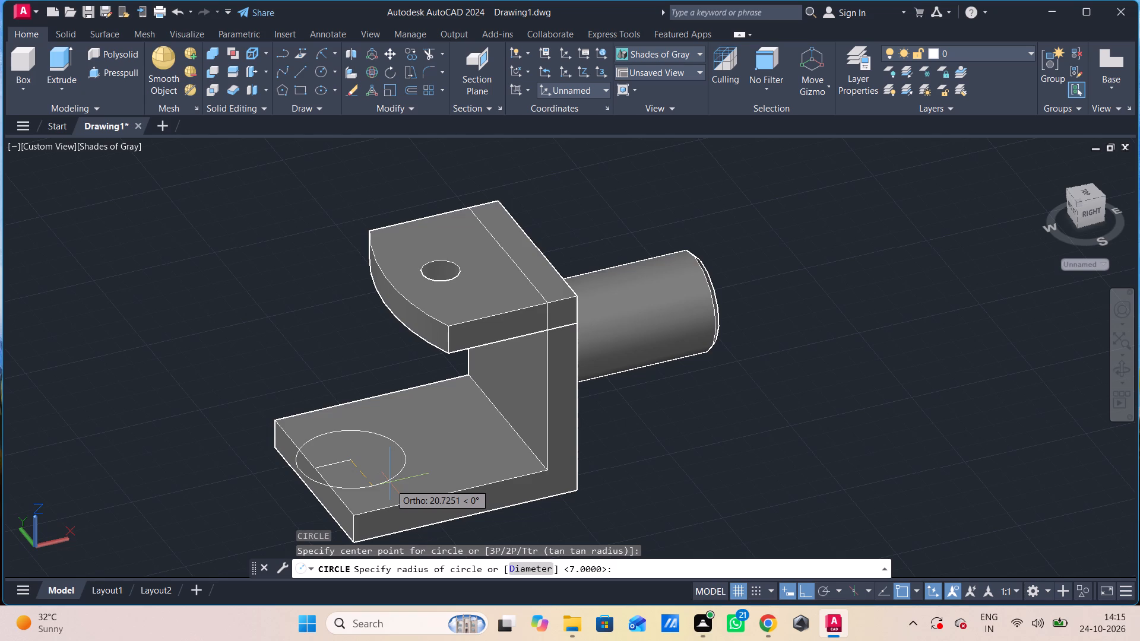
type("7.5")
key("Return")
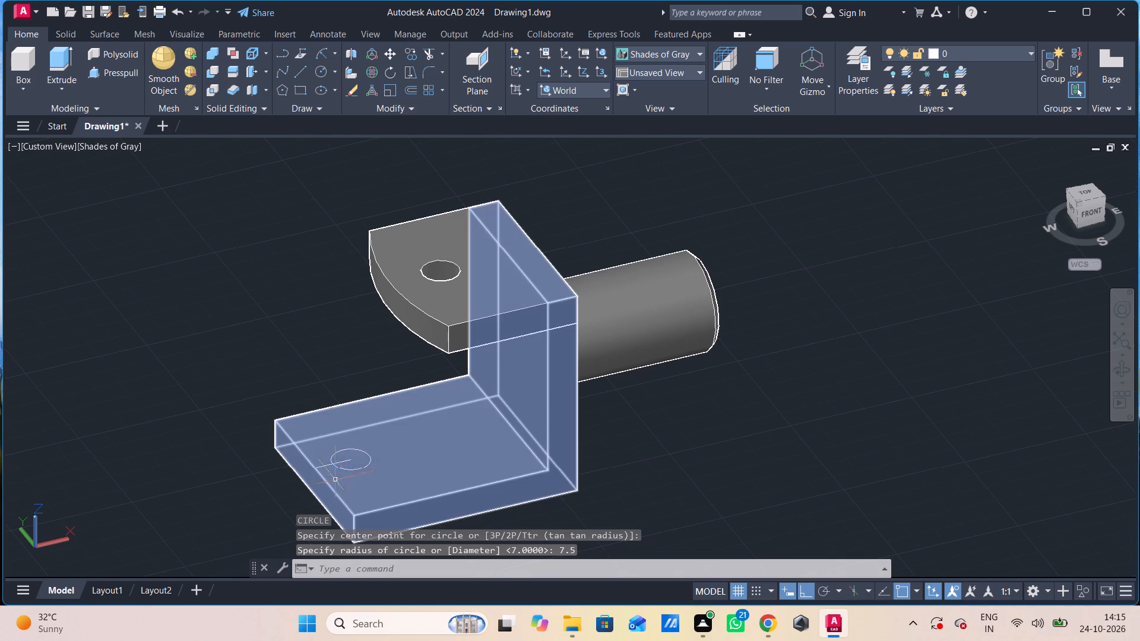
Erase the 15-unit construction line on the base's top face.
left_click(325, 465)
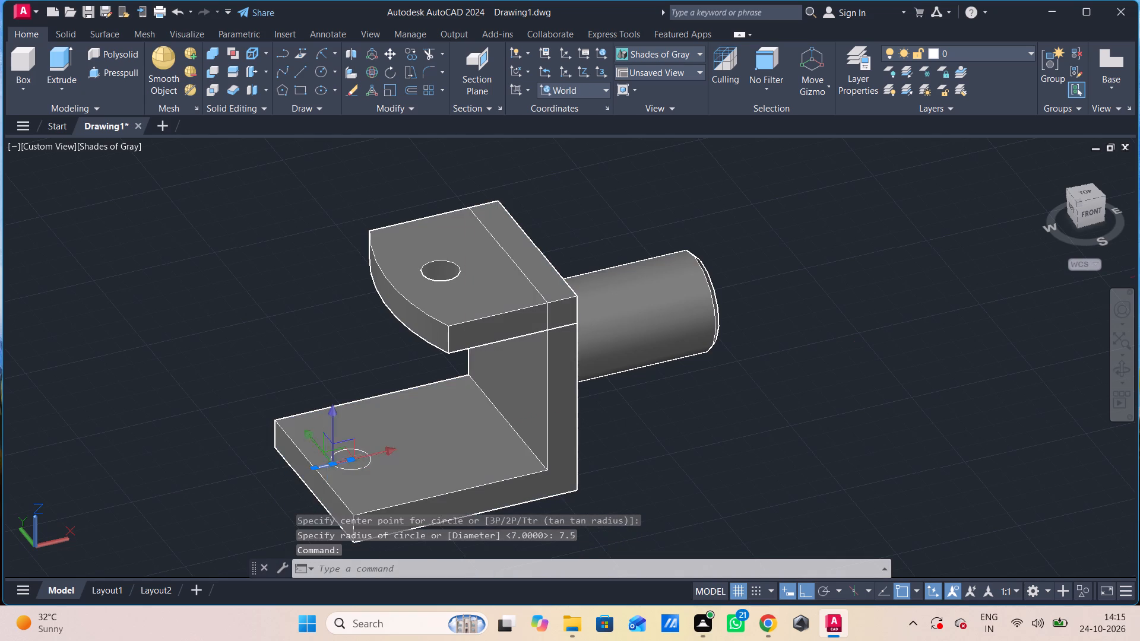
key("Delete")
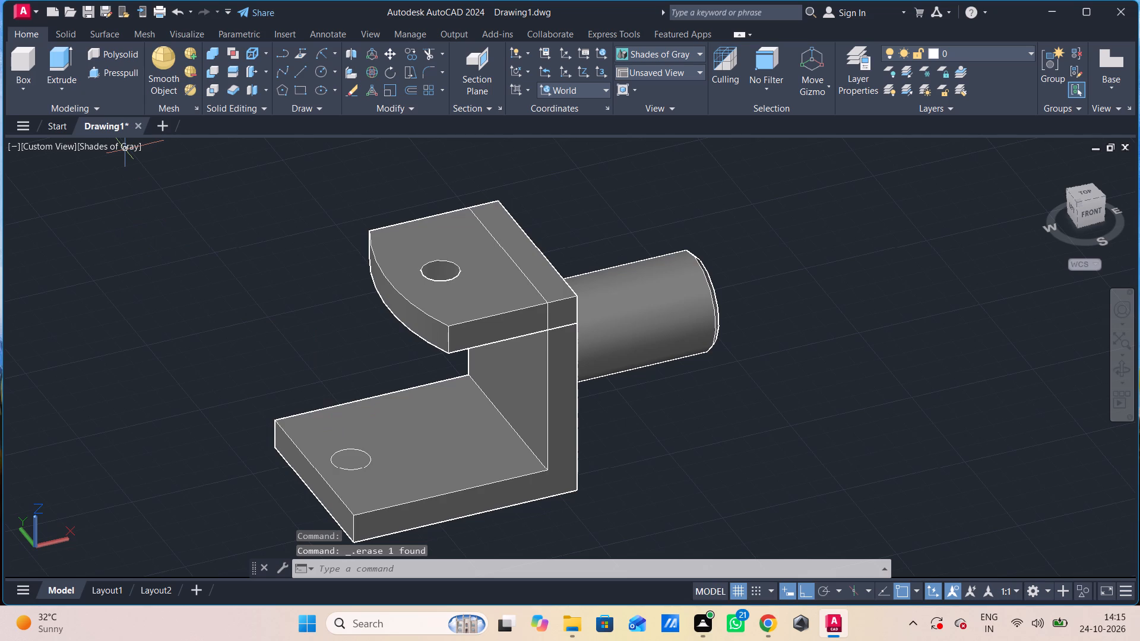
Presspull the circle on the base downward past the underside to cut a through hole.
left_click(129, 66)
left_click(346, 461)
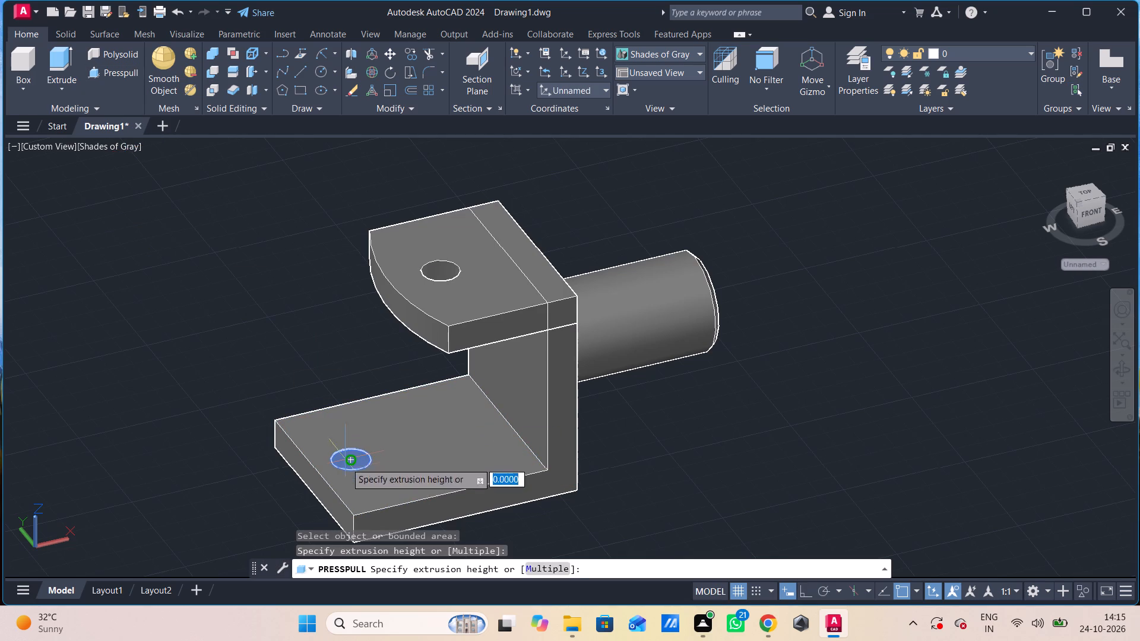
middle_click_drag(274, 482, 350, 327)
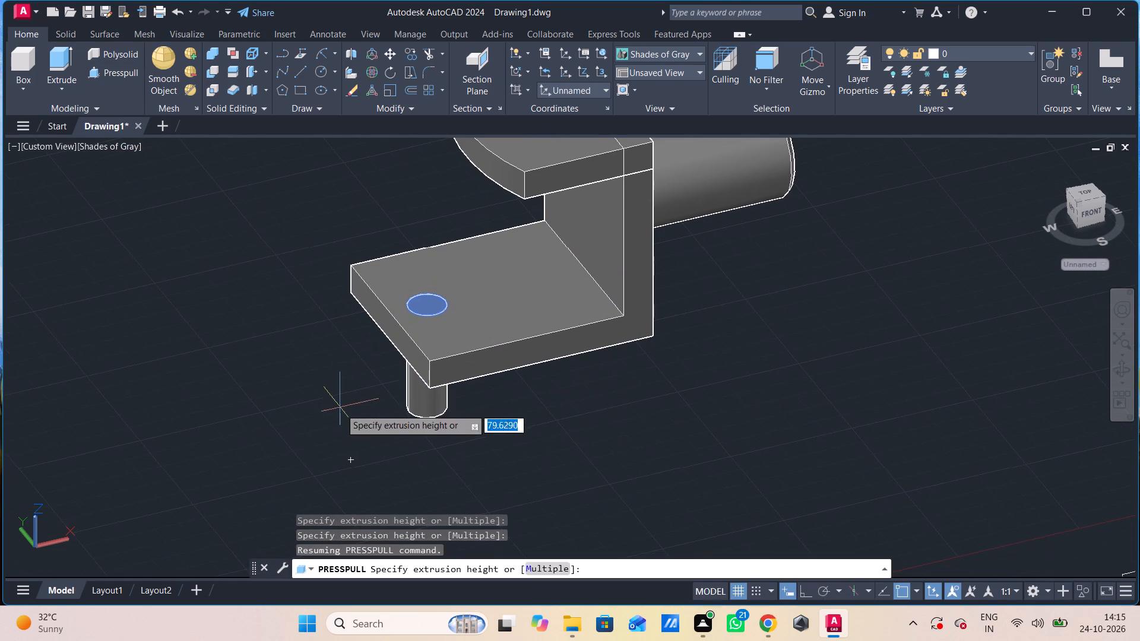
left_click(343, 413)
scroll(525, 387, "down", 2)
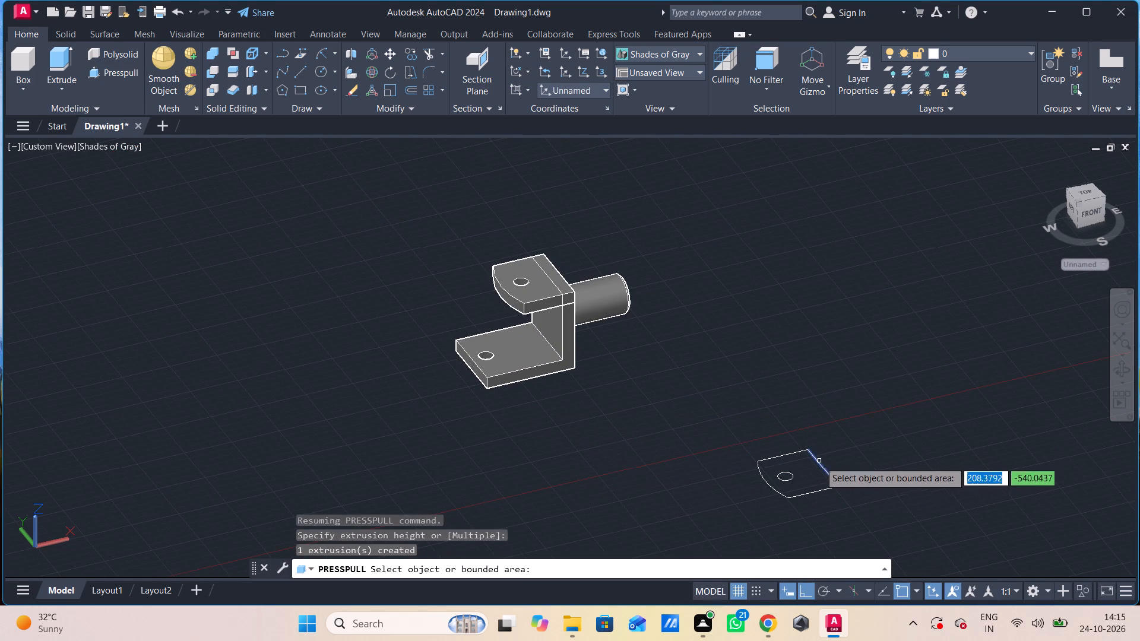
Erase the leftover flat plate outline and its circle lying away from the bracket.
key("Escape")
left_click(825, 437)
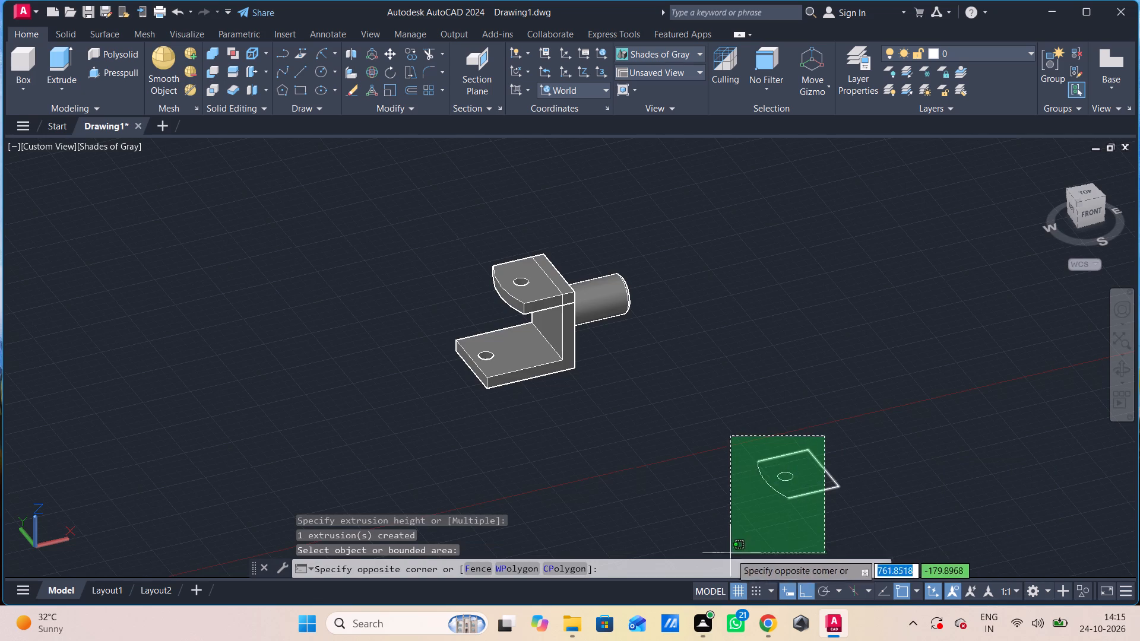
left_click(721, 532)
key("Delete")
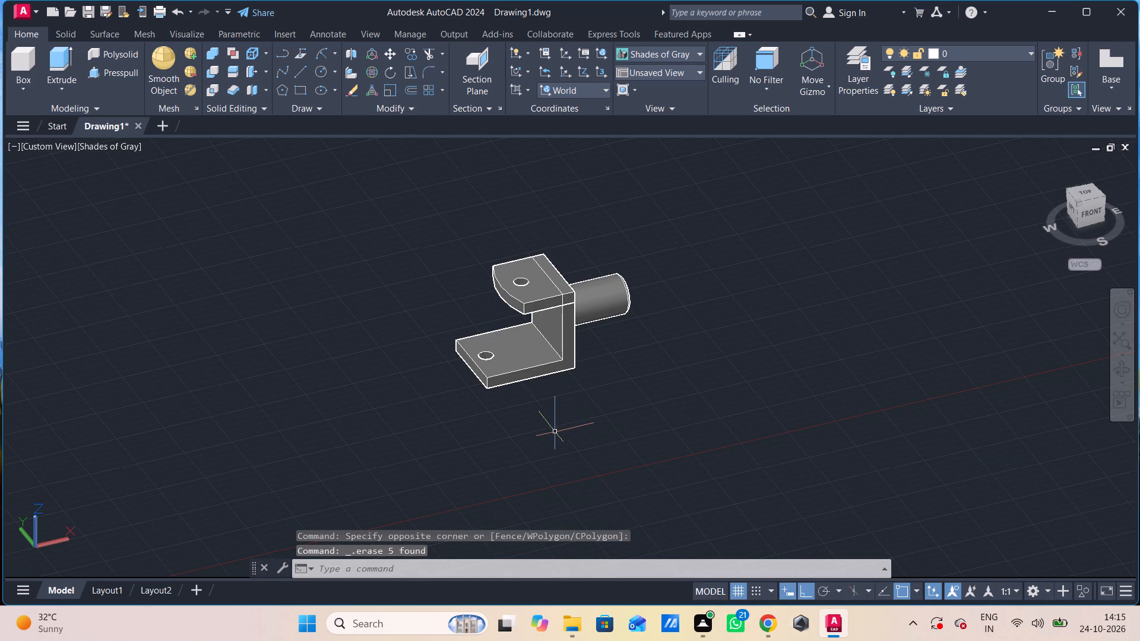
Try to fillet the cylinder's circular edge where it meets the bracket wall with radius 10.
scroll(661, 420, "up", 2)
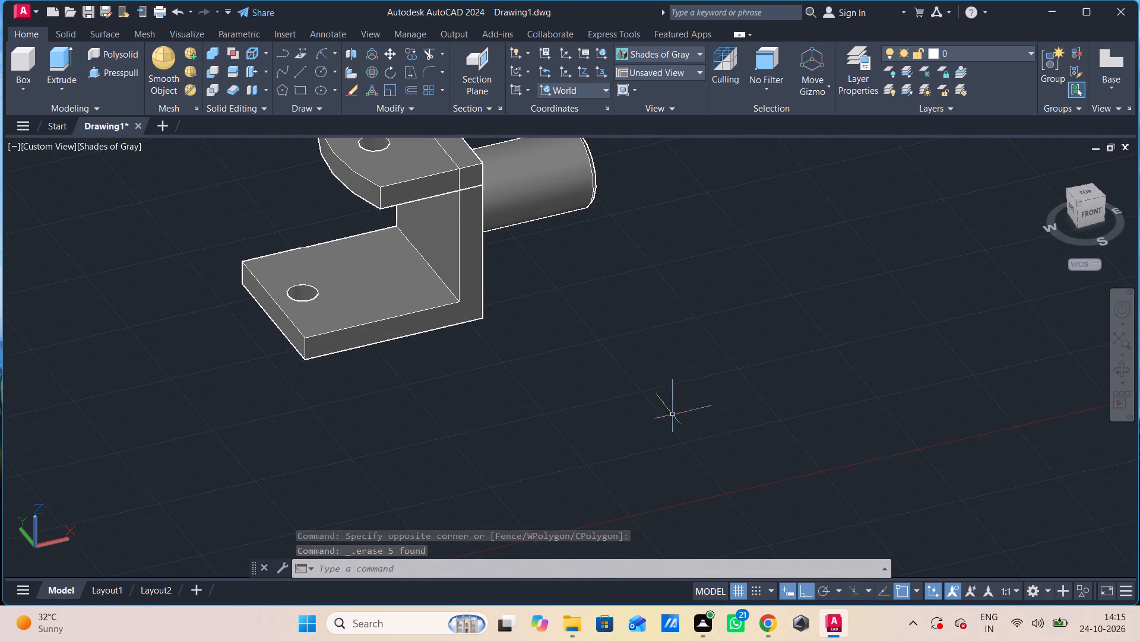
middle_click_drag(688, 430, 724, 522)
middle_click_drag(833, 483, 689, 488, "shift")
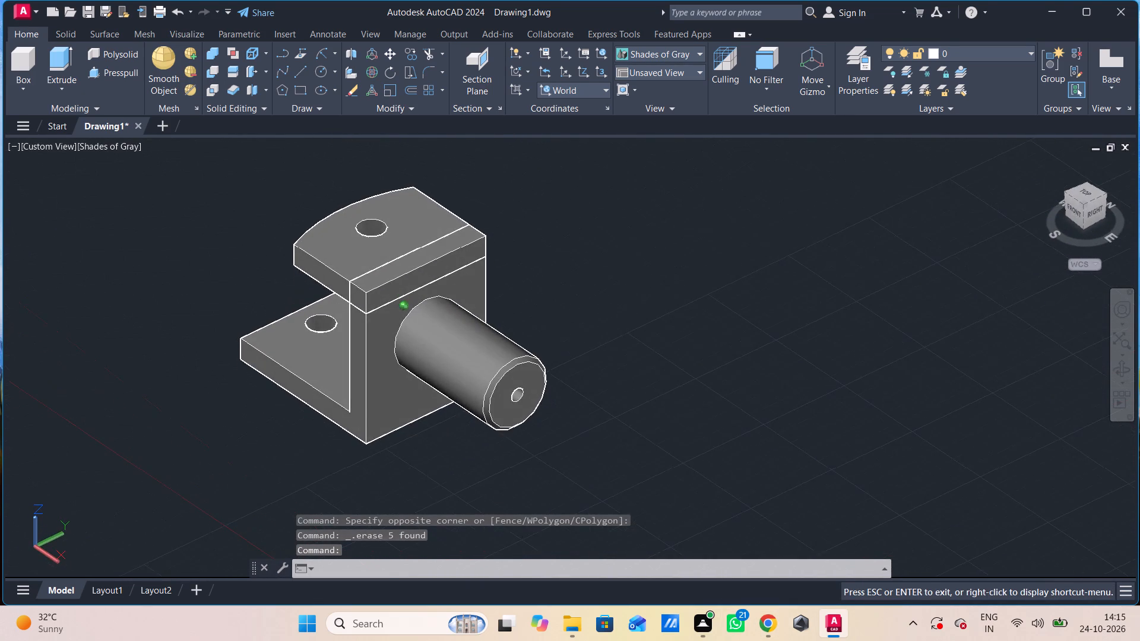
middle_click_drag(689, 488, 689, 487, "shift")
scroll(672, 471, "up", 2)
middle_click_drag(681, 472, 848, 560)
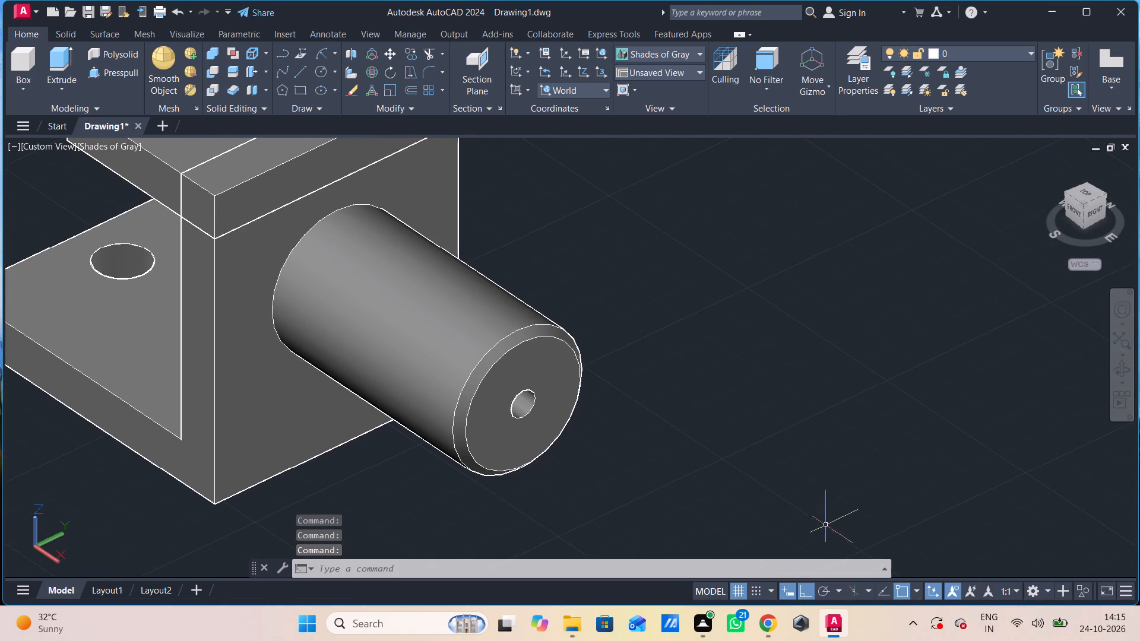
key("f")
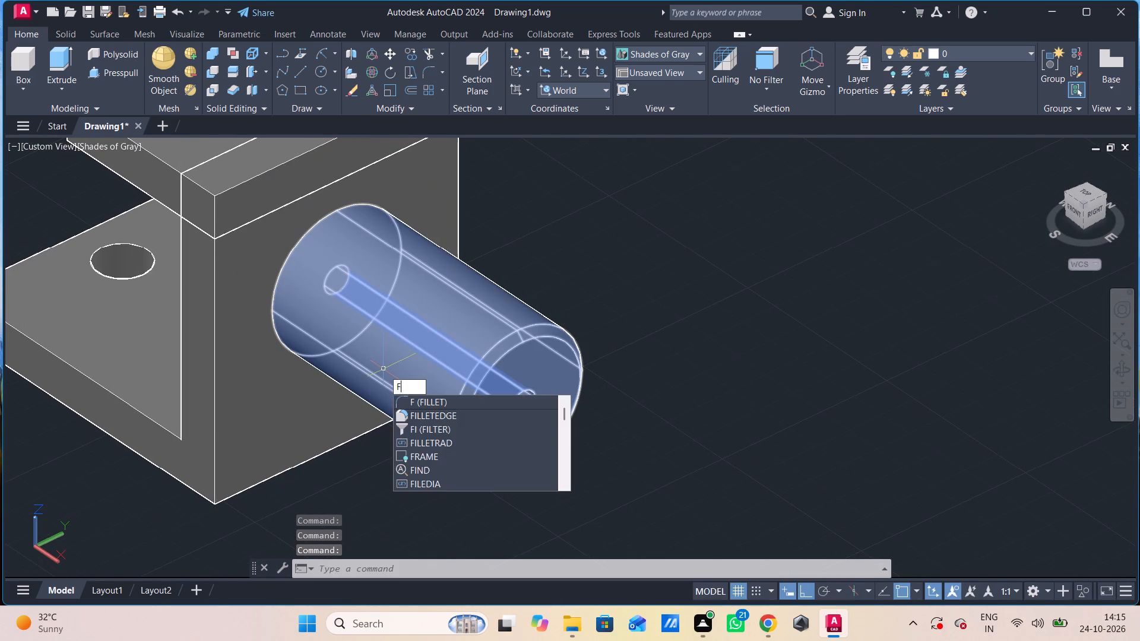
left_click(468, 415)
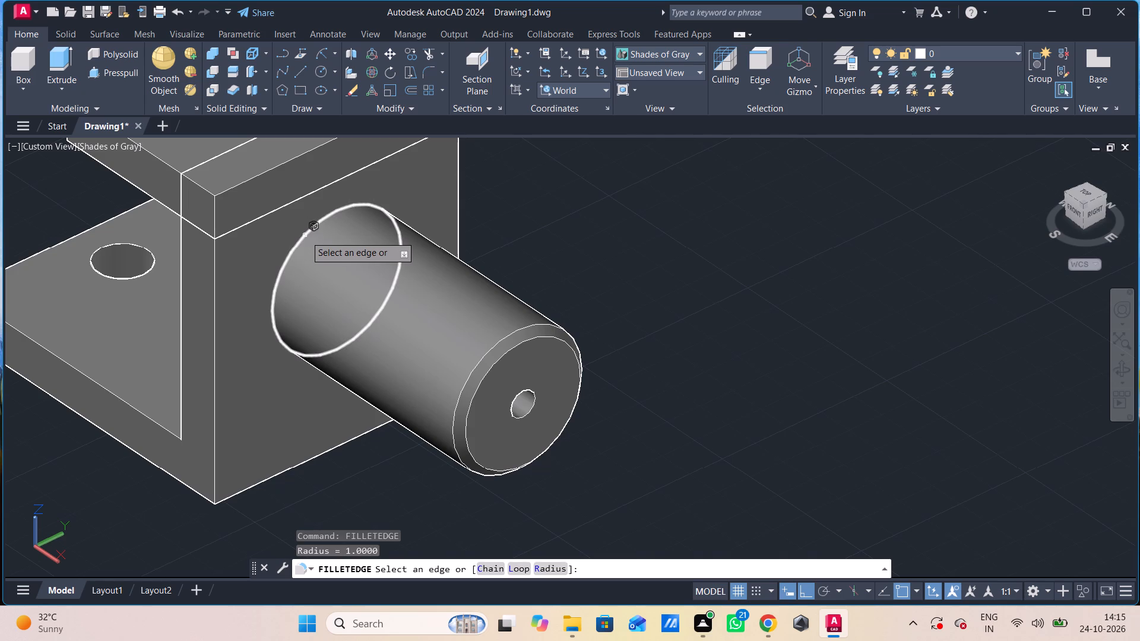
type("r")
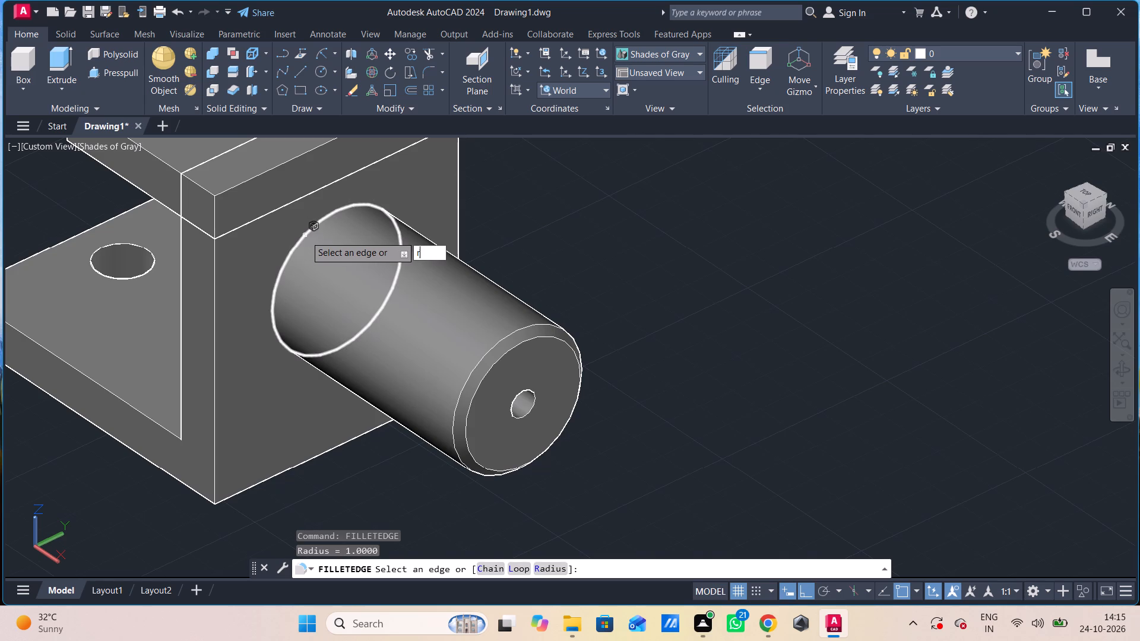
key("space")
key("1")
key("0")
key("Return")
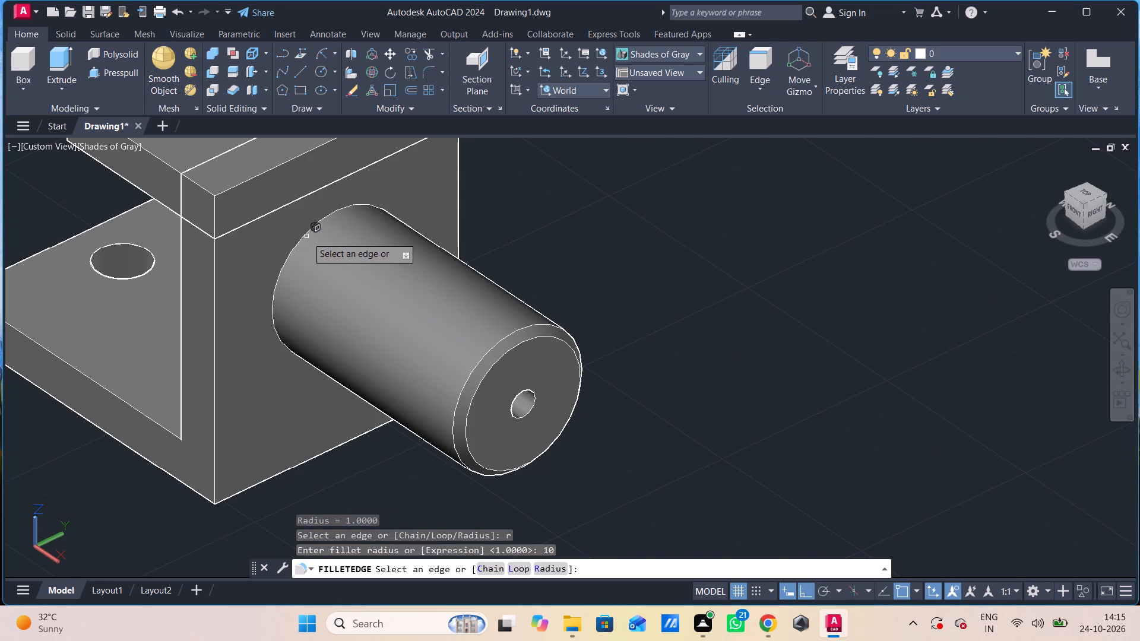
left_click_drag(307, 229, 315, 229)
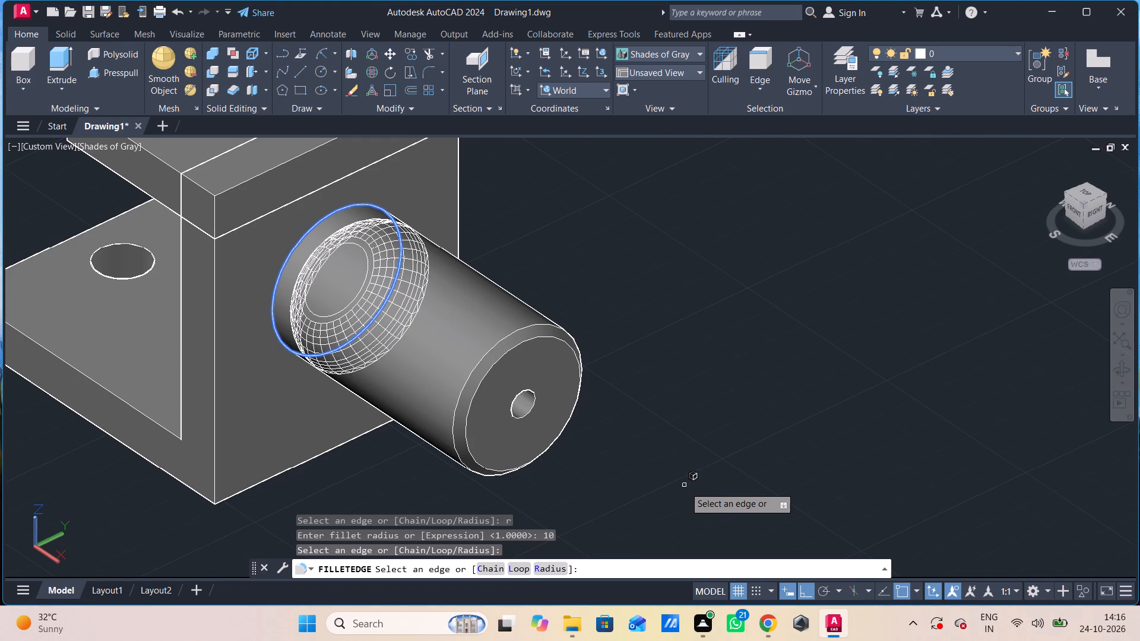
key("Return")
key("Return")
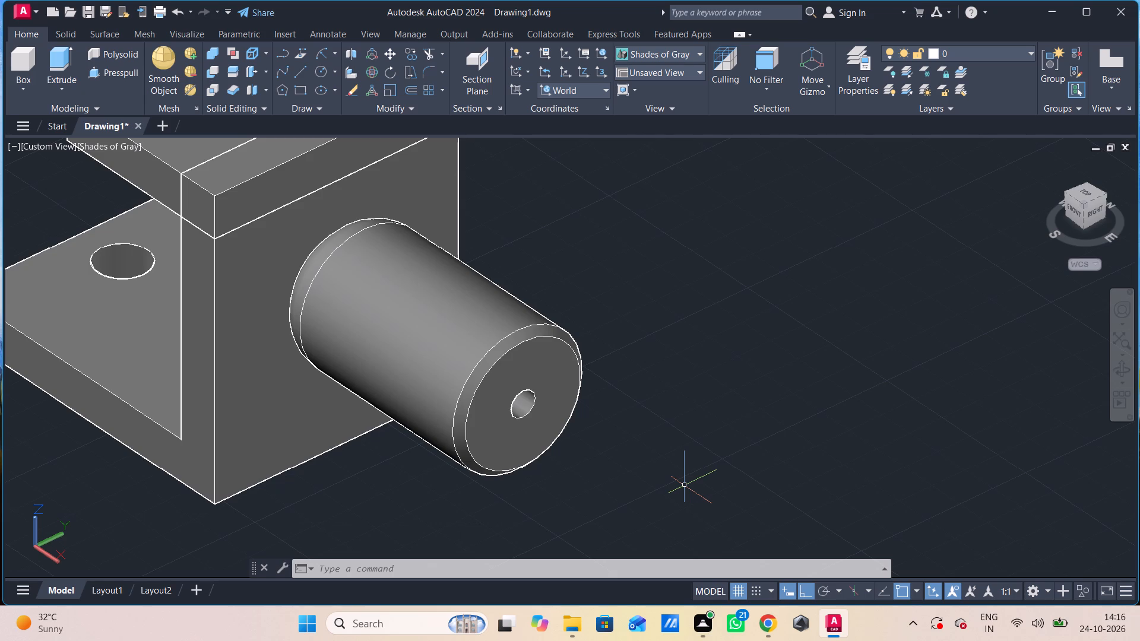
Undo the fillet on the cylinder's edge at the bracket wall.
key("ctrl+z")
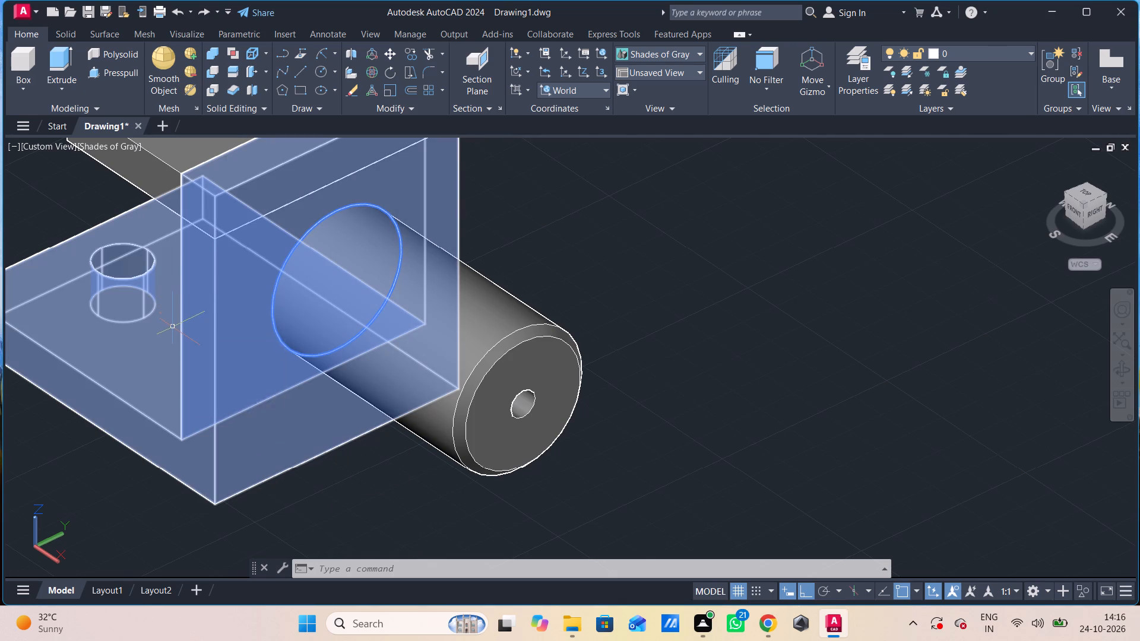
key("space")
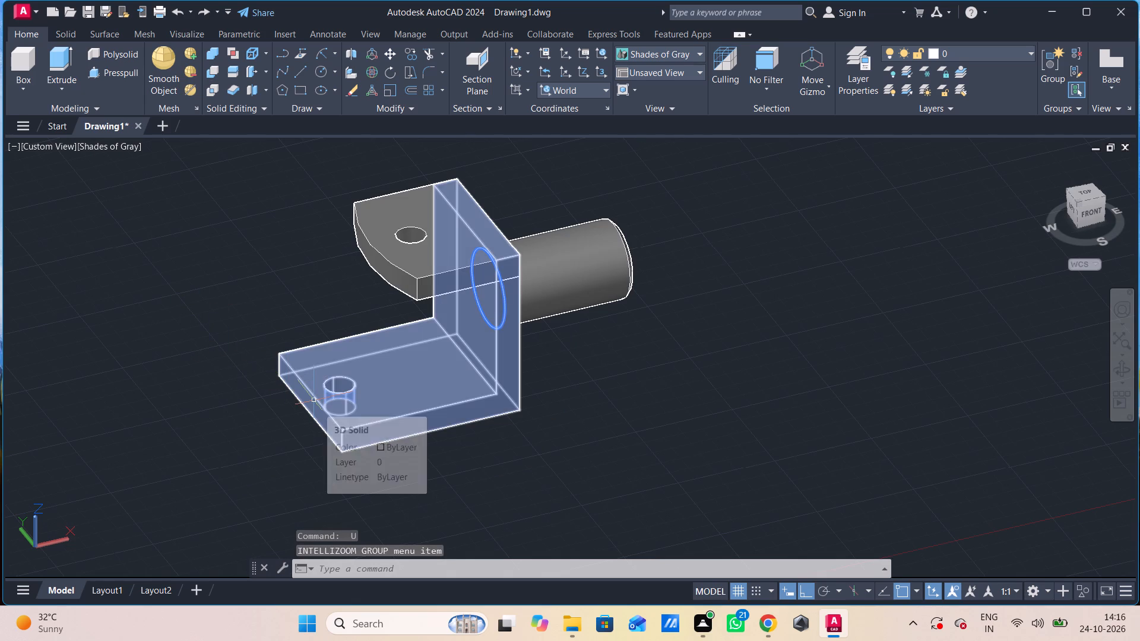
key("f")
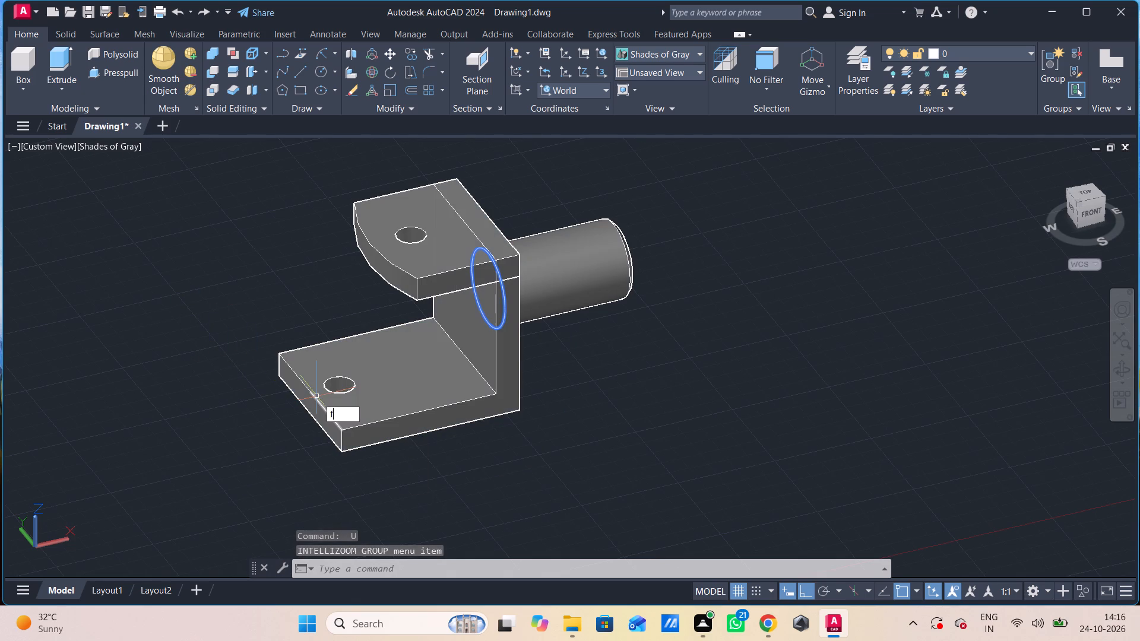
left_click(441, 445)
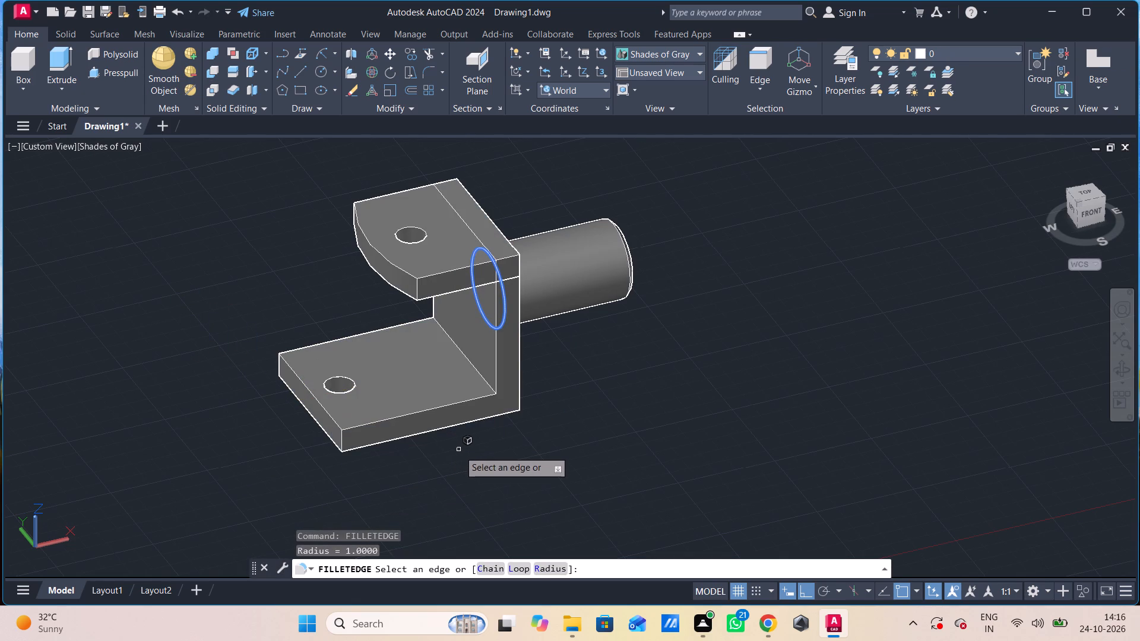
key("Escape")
Union the bracket, the arc-sided top plate and the cylinder into a single solid.
left_click_drag(660, 184, 663, 207)
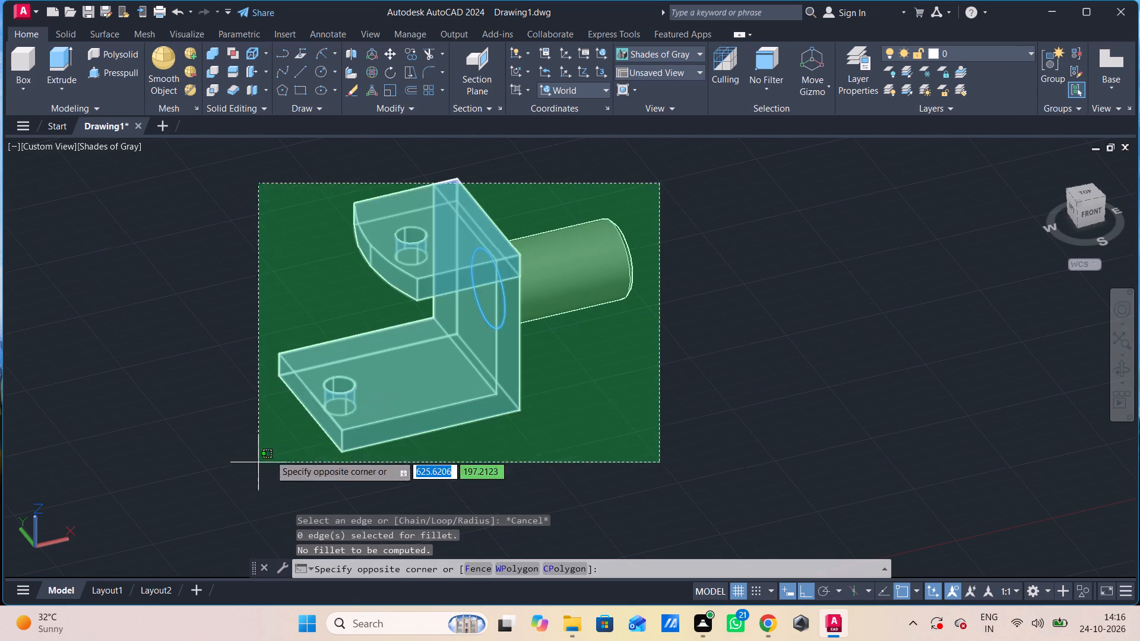
left_click(731, 378)
type("un")
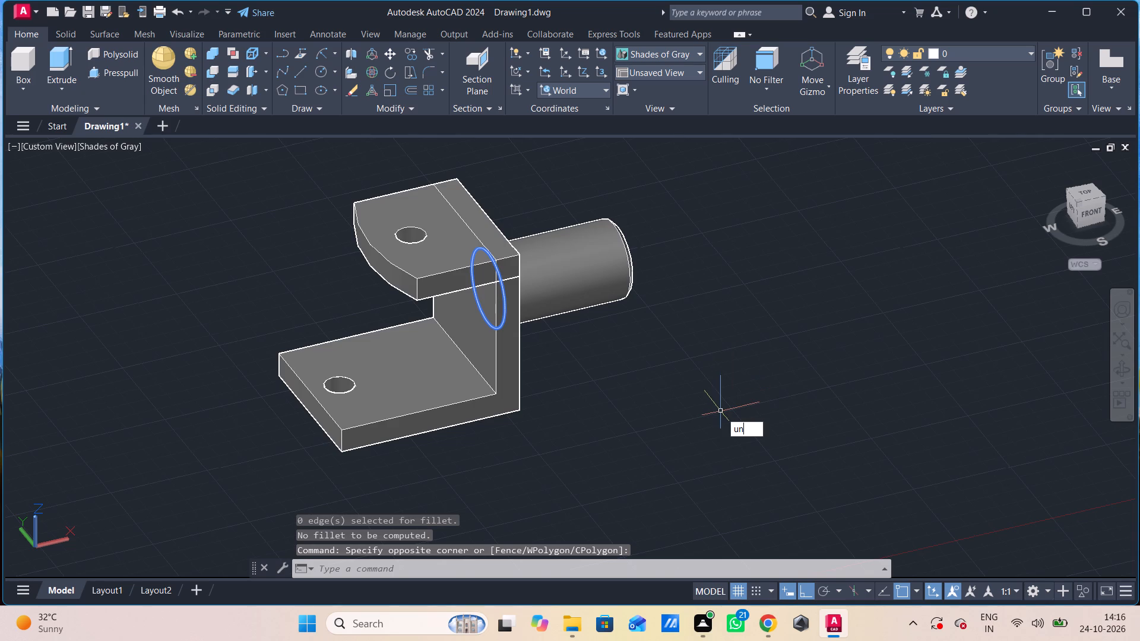
key("i")
key("space")
left_click_drag(664, 160, 665, 176)
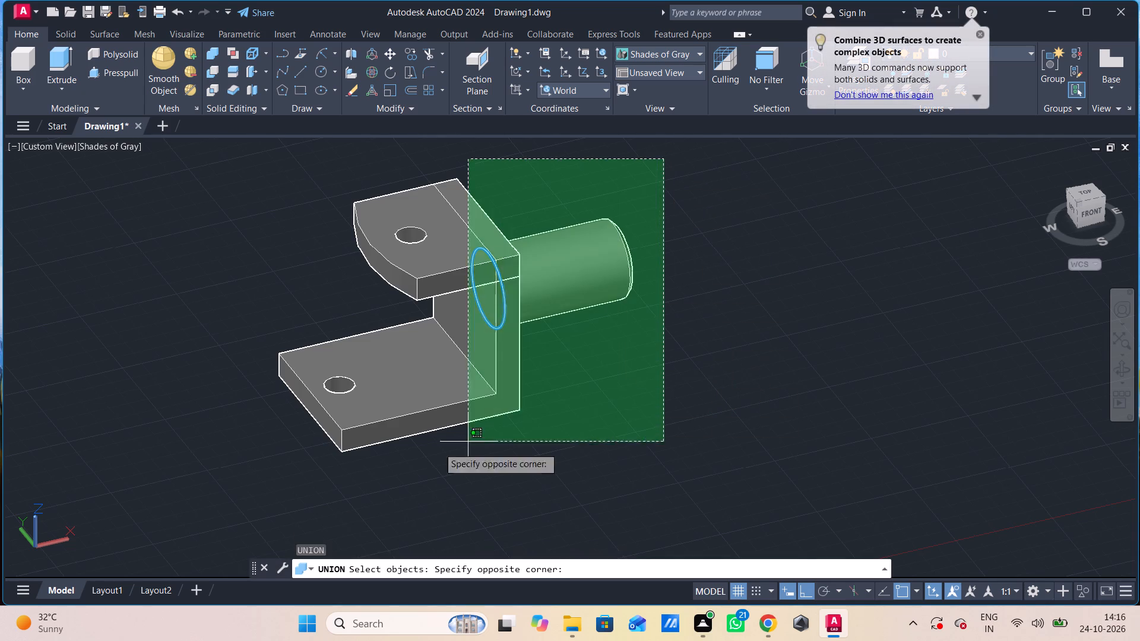
left_click(75, 511)
key("Return")
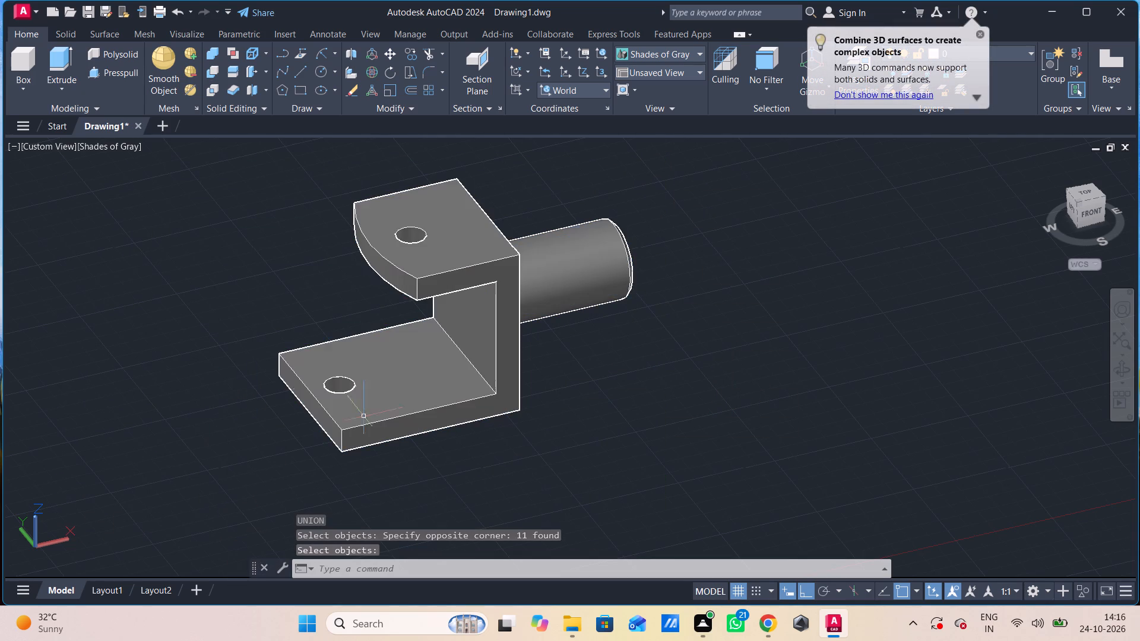
Fillet the circular edge where the cylinder meets the bracket wall with radius 10.
middle_click_drag(509, 400, 362, 381, "shift")
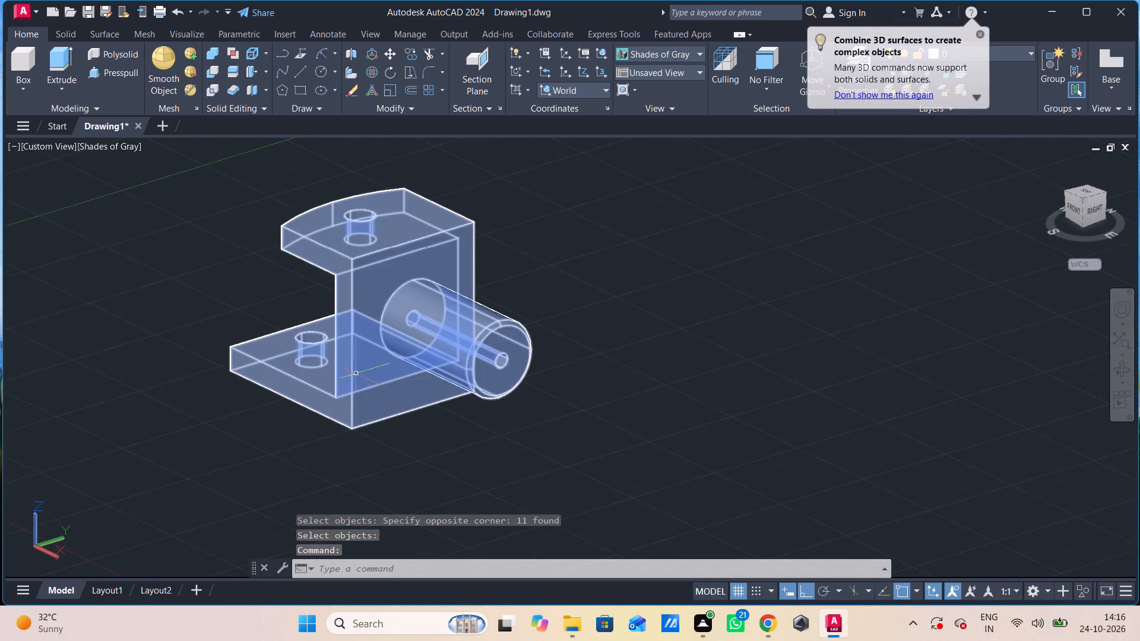
key("f")
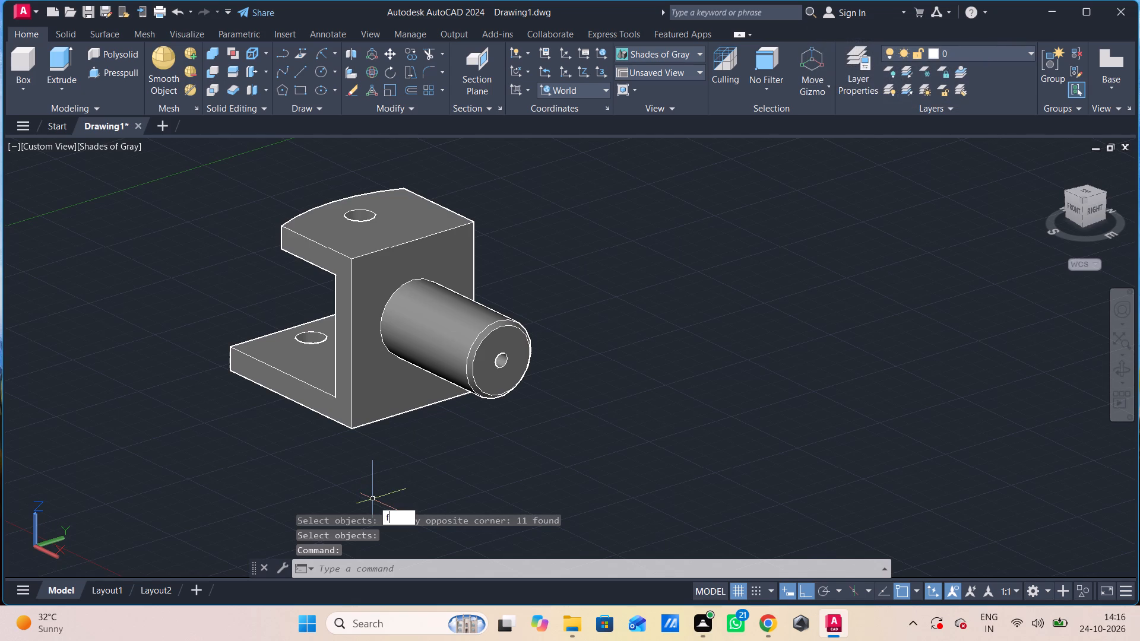
left_click(420, 431)
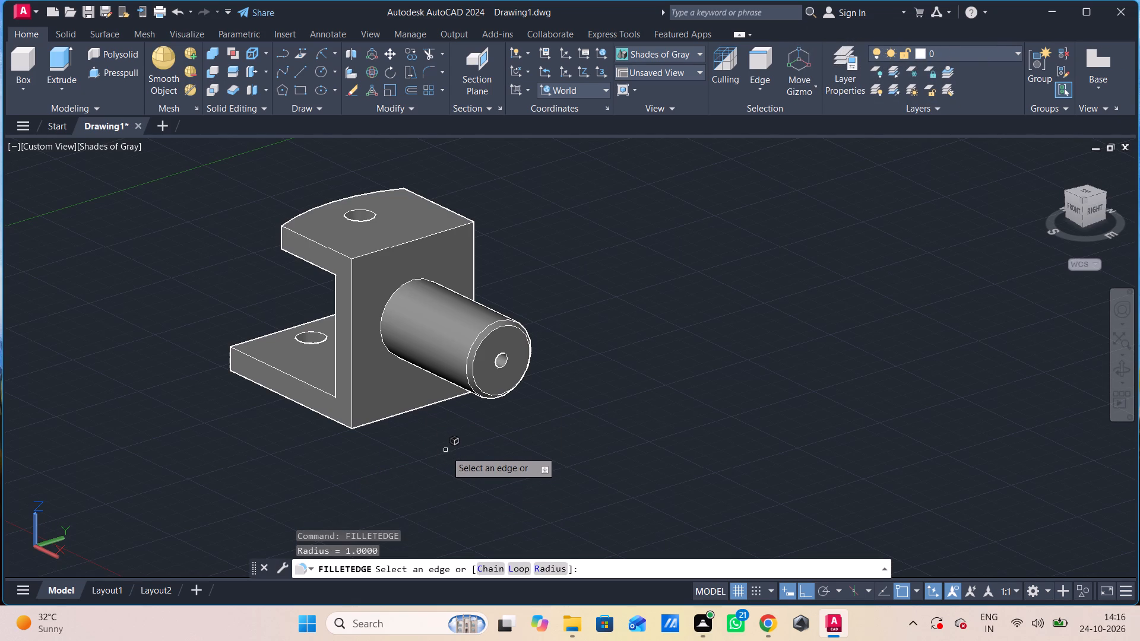
key("r")
key("space")
key("0")
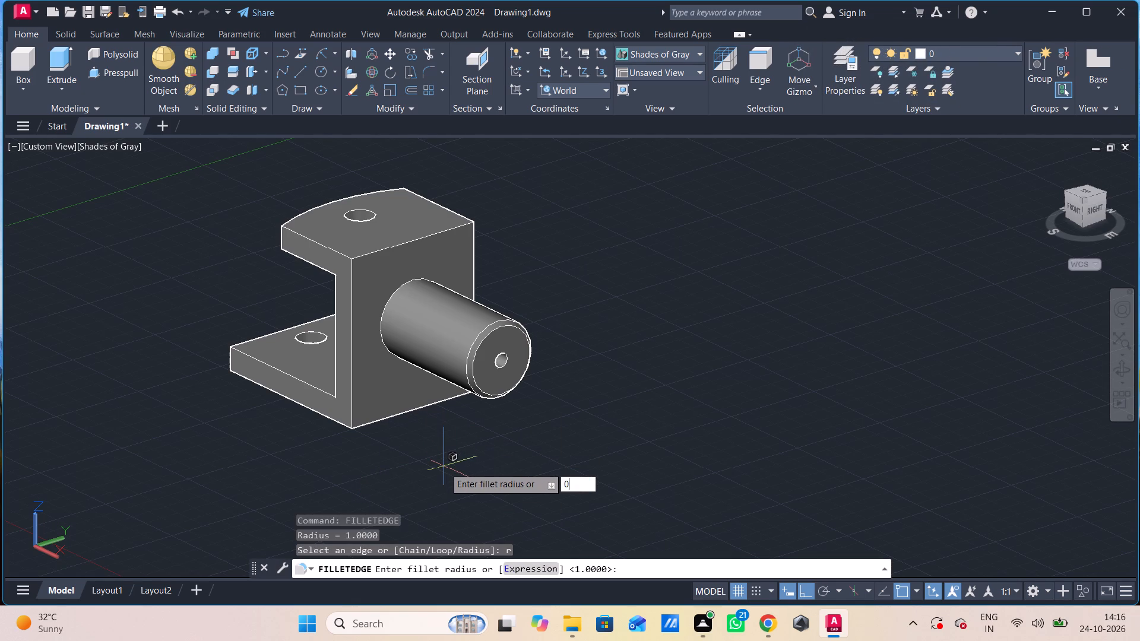
key("BackSpace")
key("1")
key("0")
key("Return")
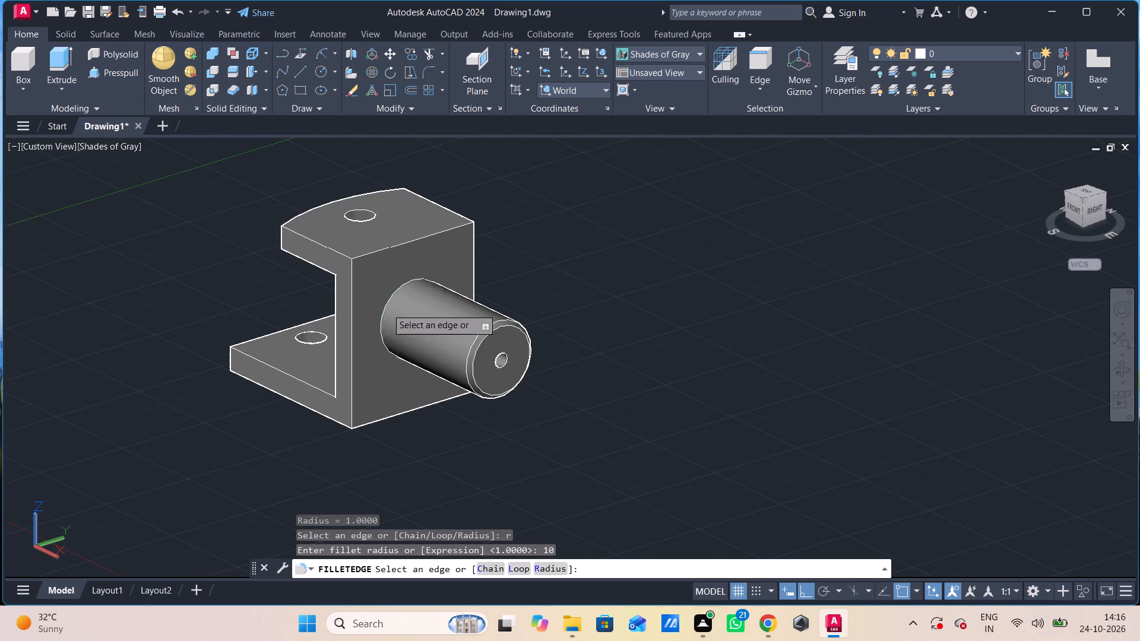
left_click(387, 308)
key("Return")
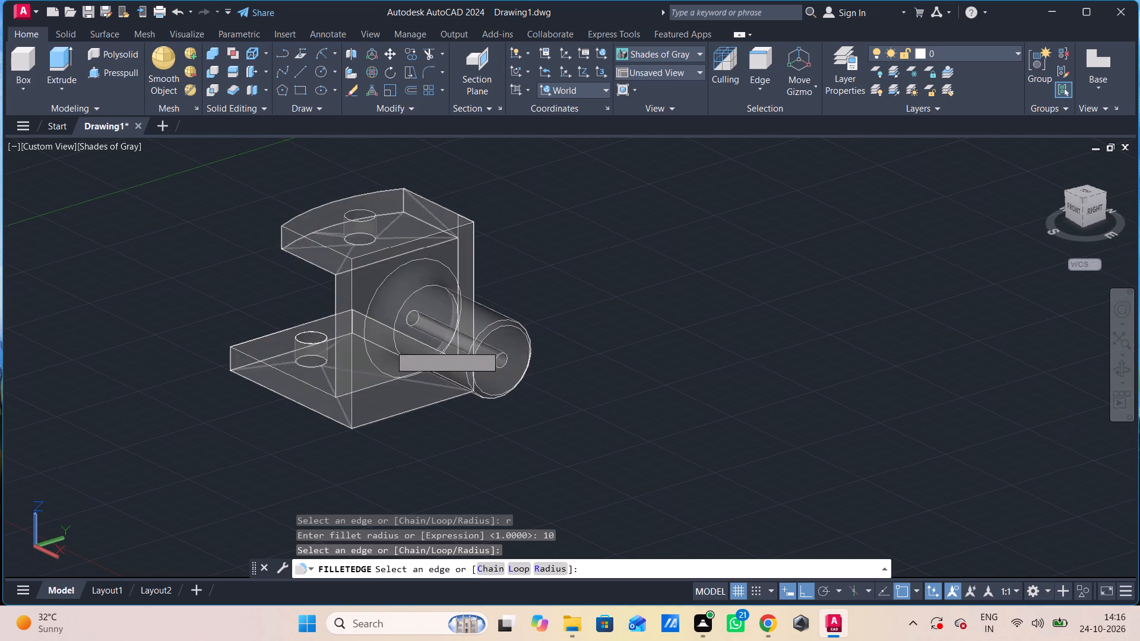
key("Return")
Fillet the bottom and top outer edges of the bracket wall on the cylinder side with radius 10.
key("space")
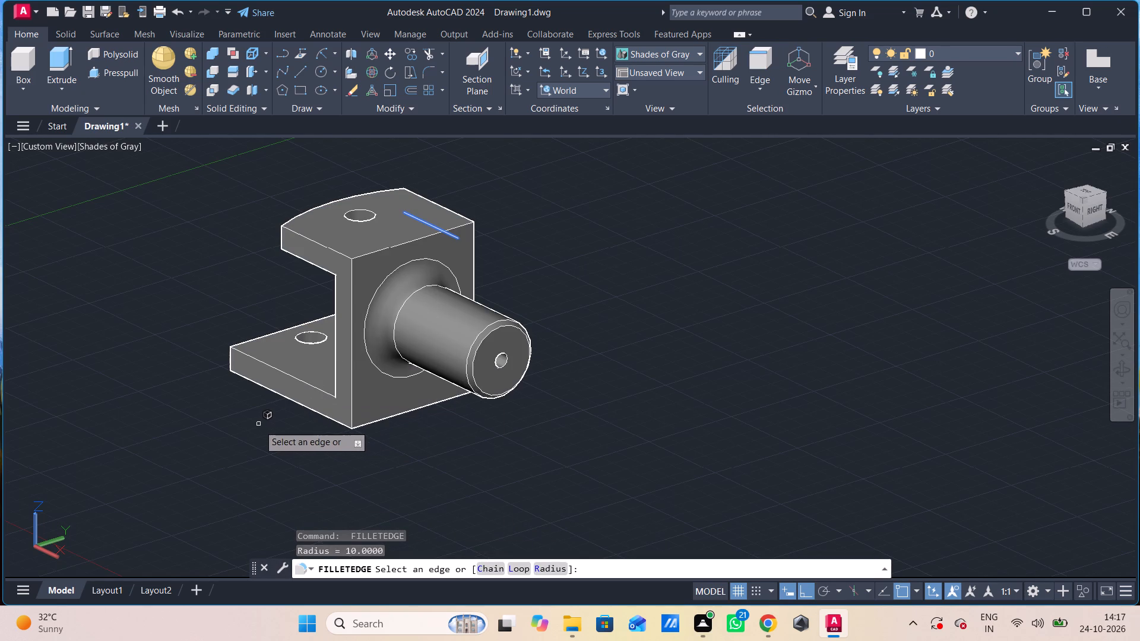
left_click(373, 424)
key("space")
key("space")
key("space")
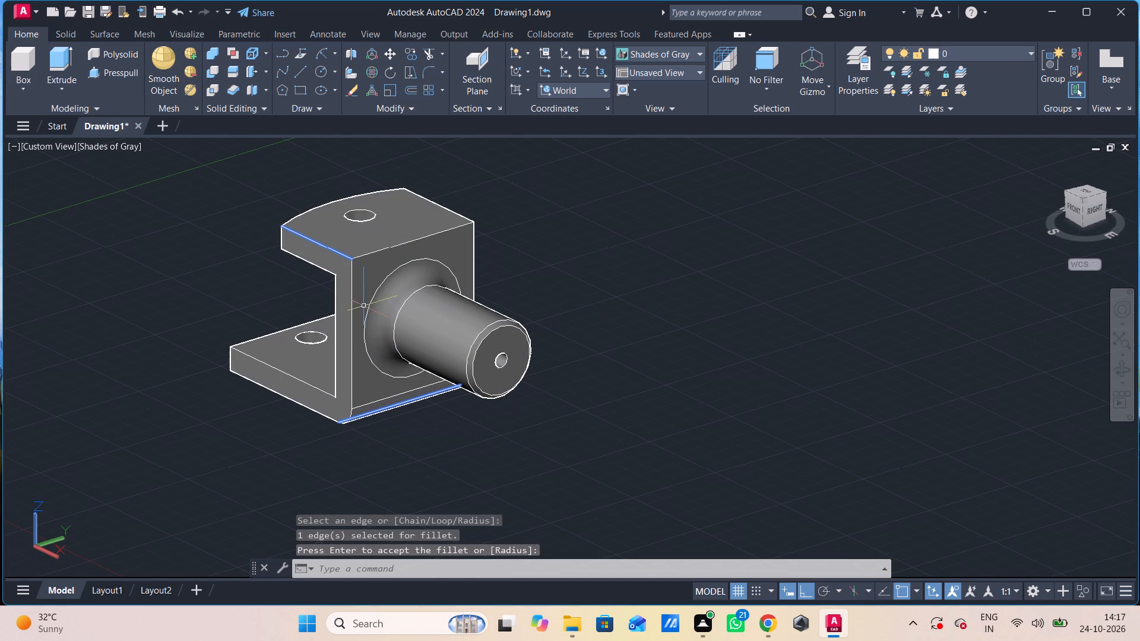
left_click(383, 255)
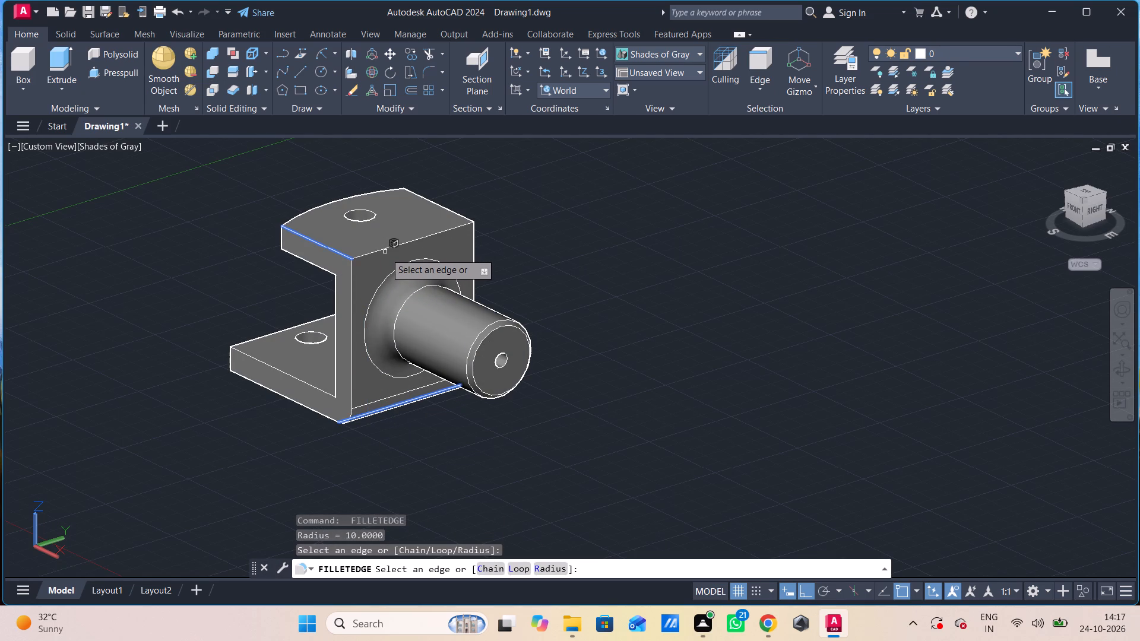
left_click(385, 251)
key("space")
key("space")
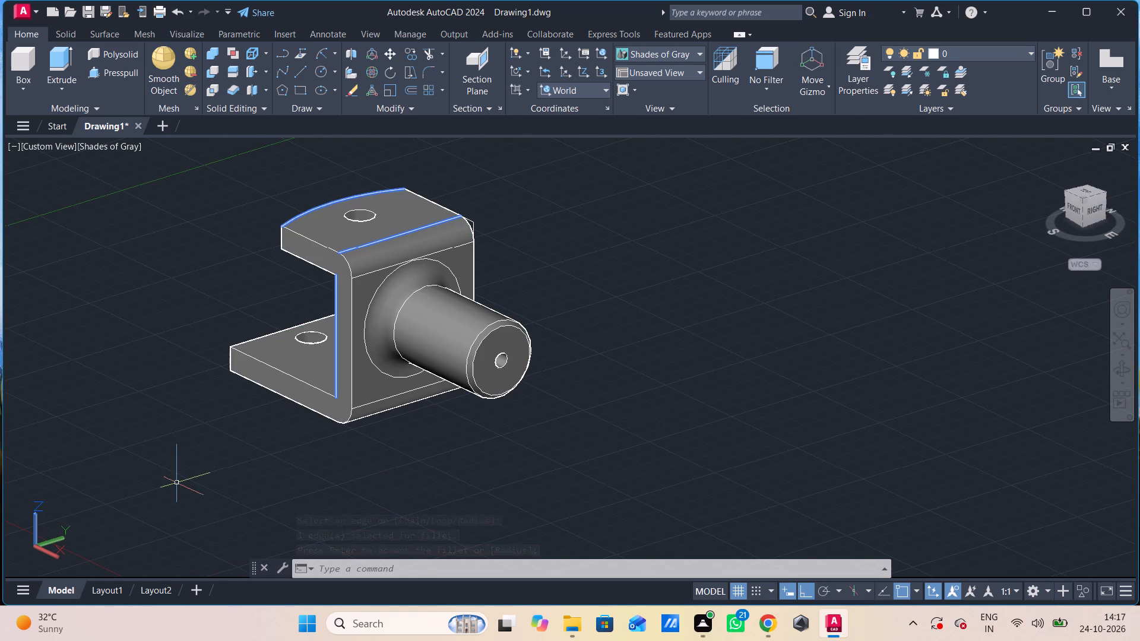
Fillet the inner corner edge between the bracket wall and the base's top face with radius 10.
middle_click_drag(225, 524, 243, 526, "shift")
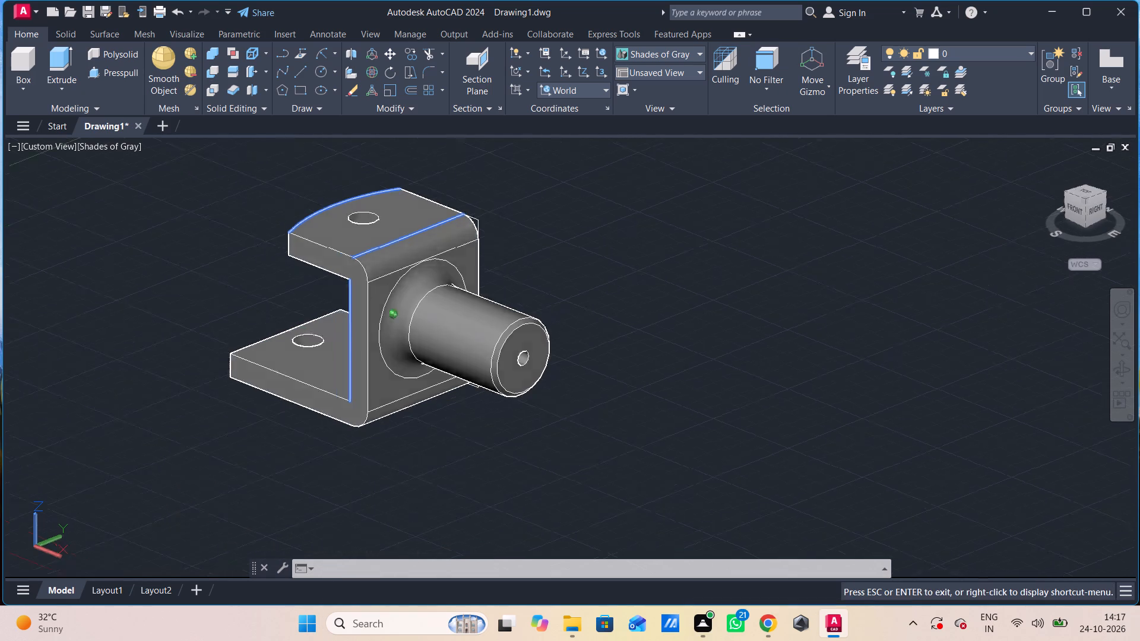
middle_click_drag(243, 526, 486, 507, "shift")
key("space")
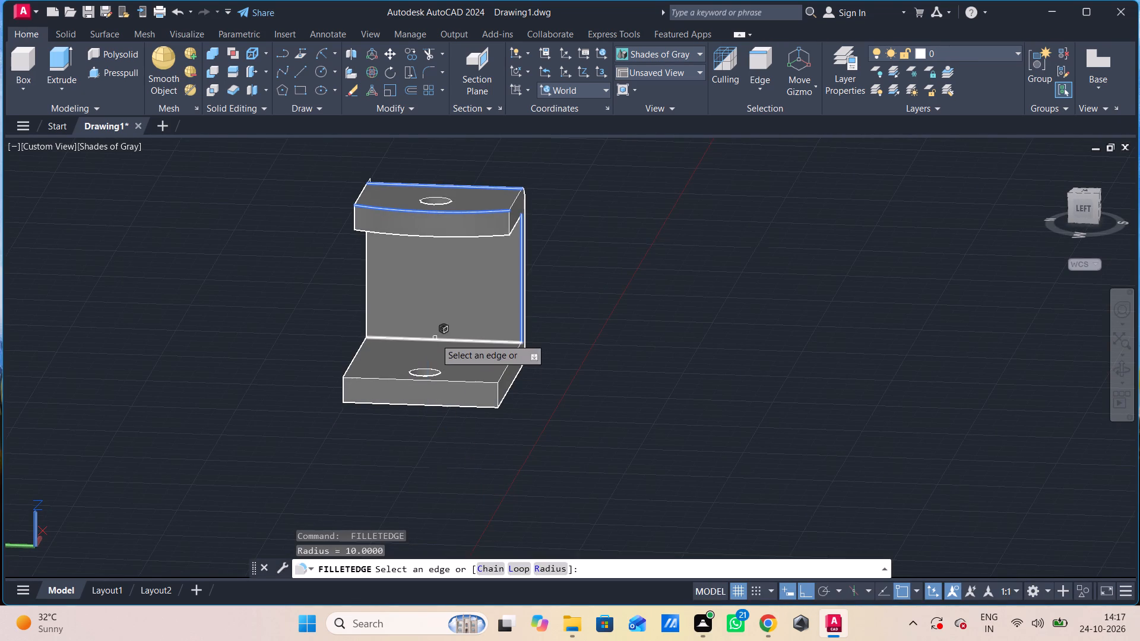
left_click(435, 338)
key("space")
key("space")
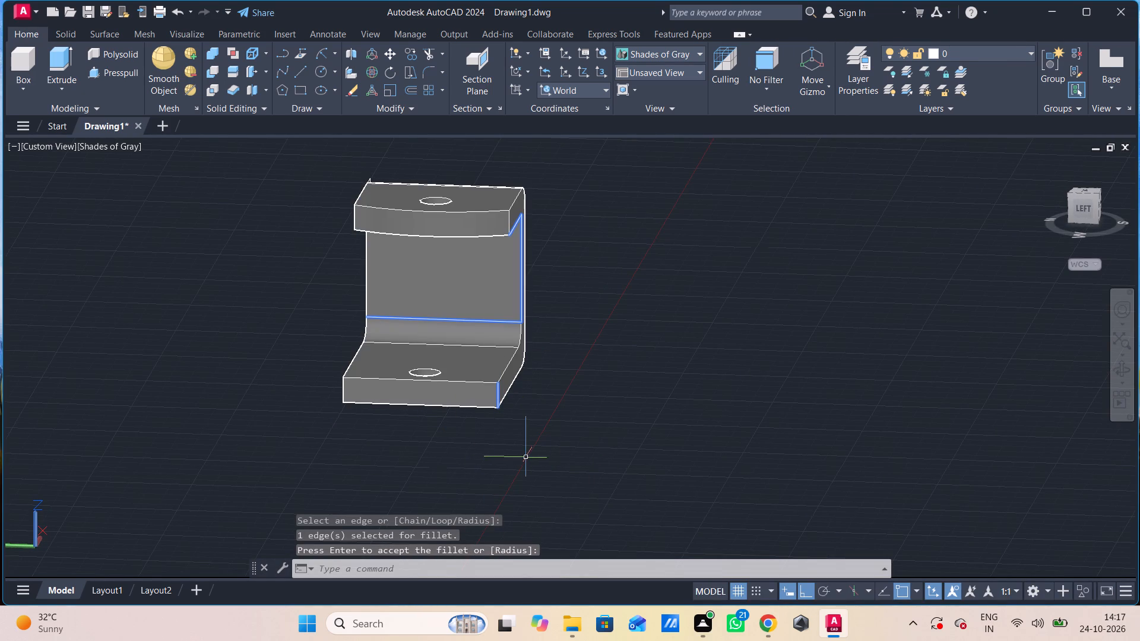
left_click(515, 338)
key("Escape")
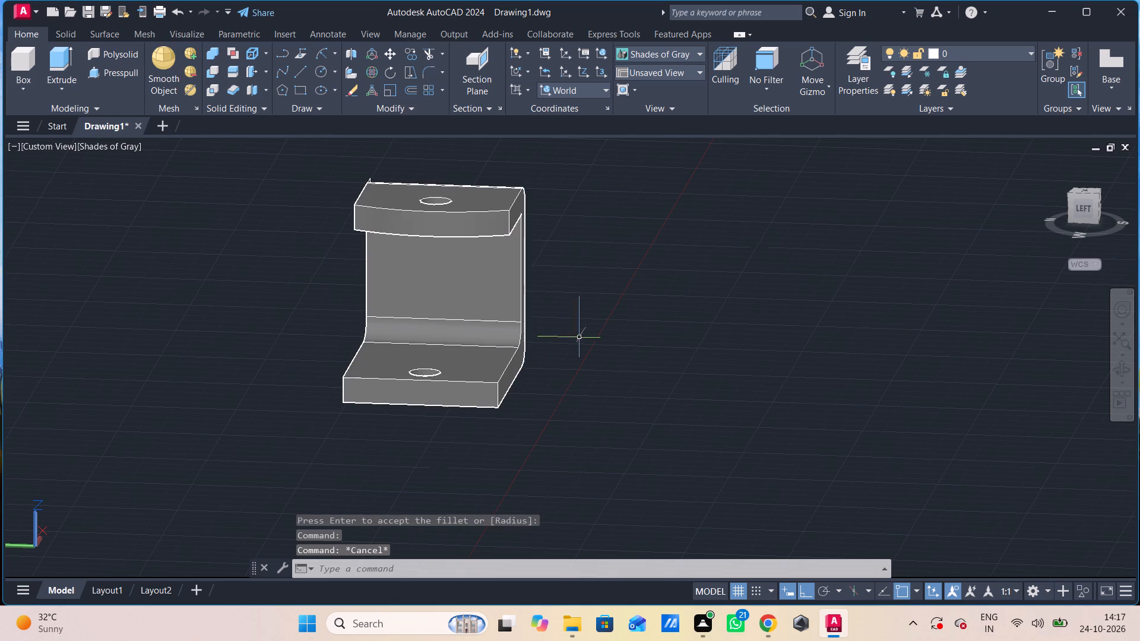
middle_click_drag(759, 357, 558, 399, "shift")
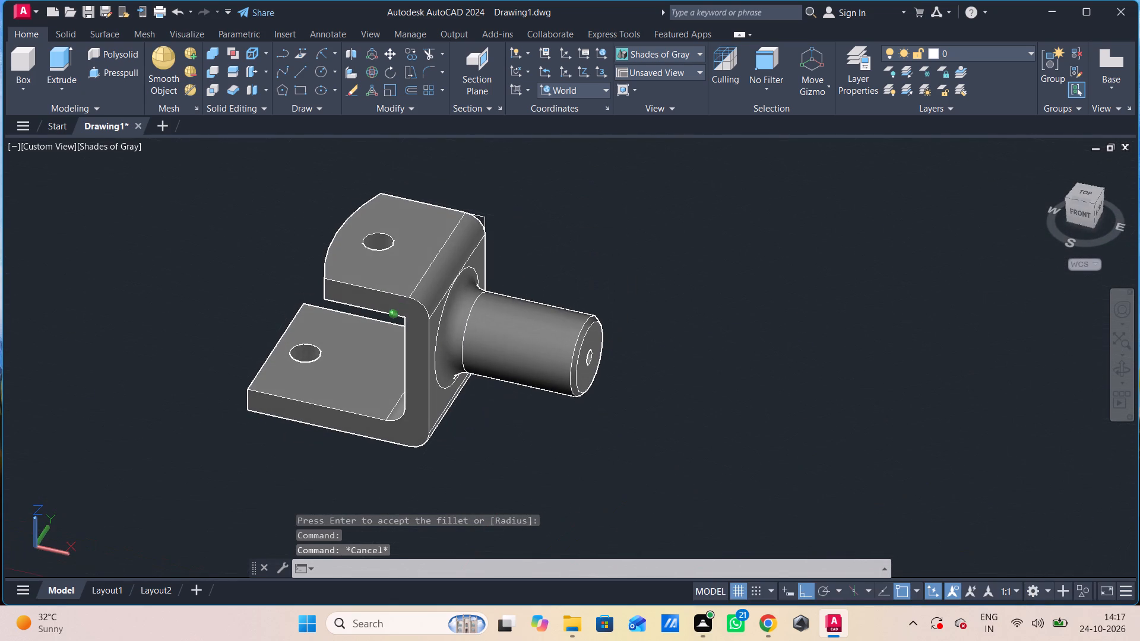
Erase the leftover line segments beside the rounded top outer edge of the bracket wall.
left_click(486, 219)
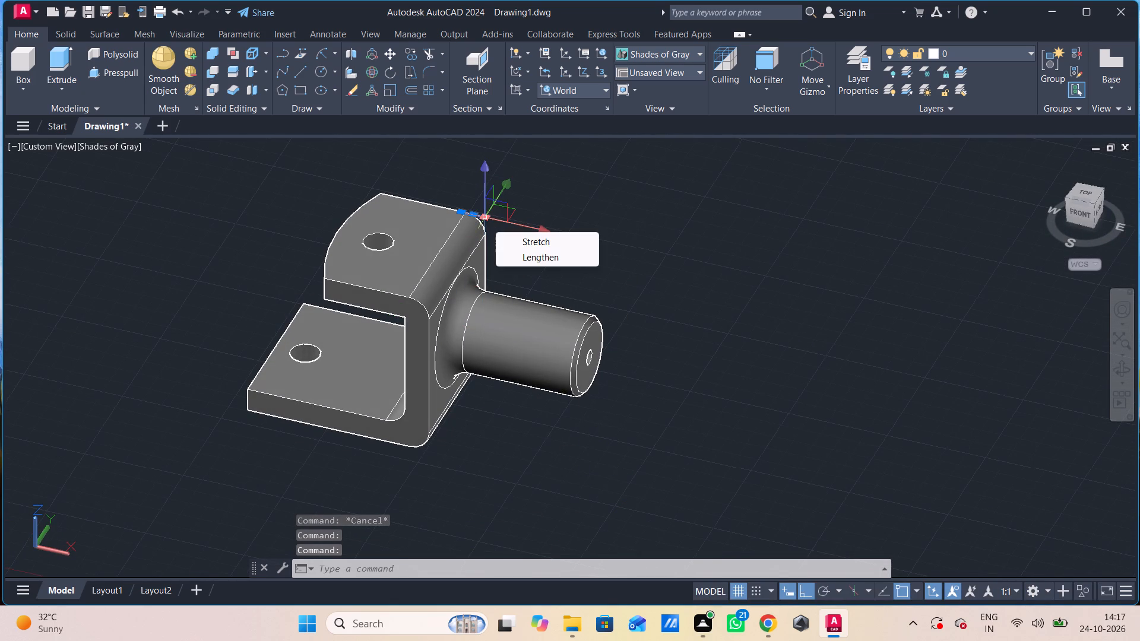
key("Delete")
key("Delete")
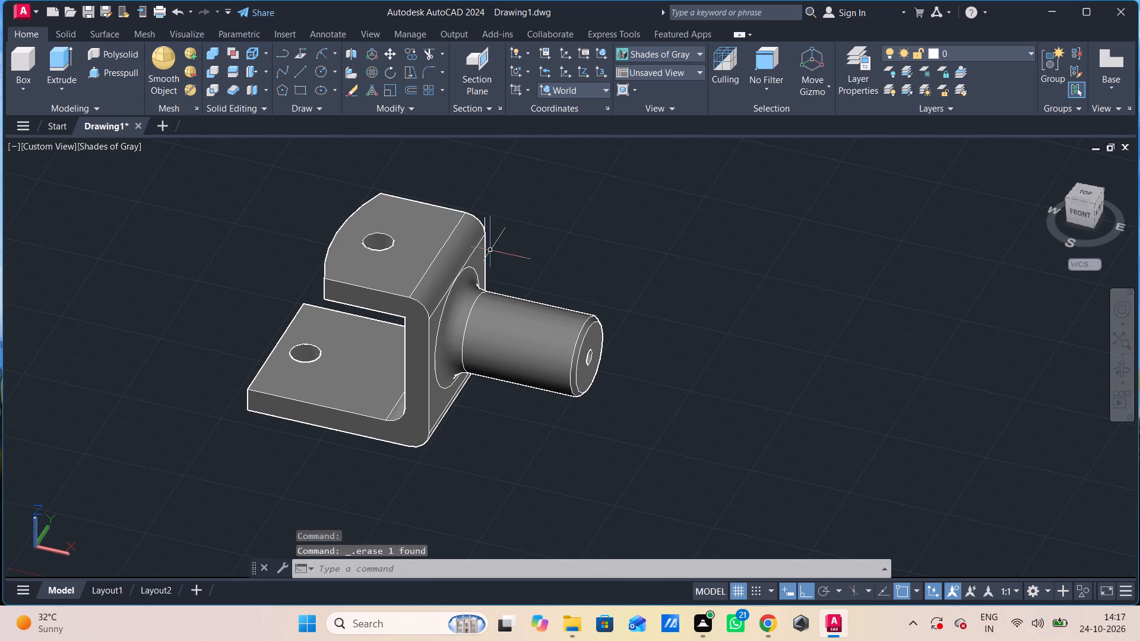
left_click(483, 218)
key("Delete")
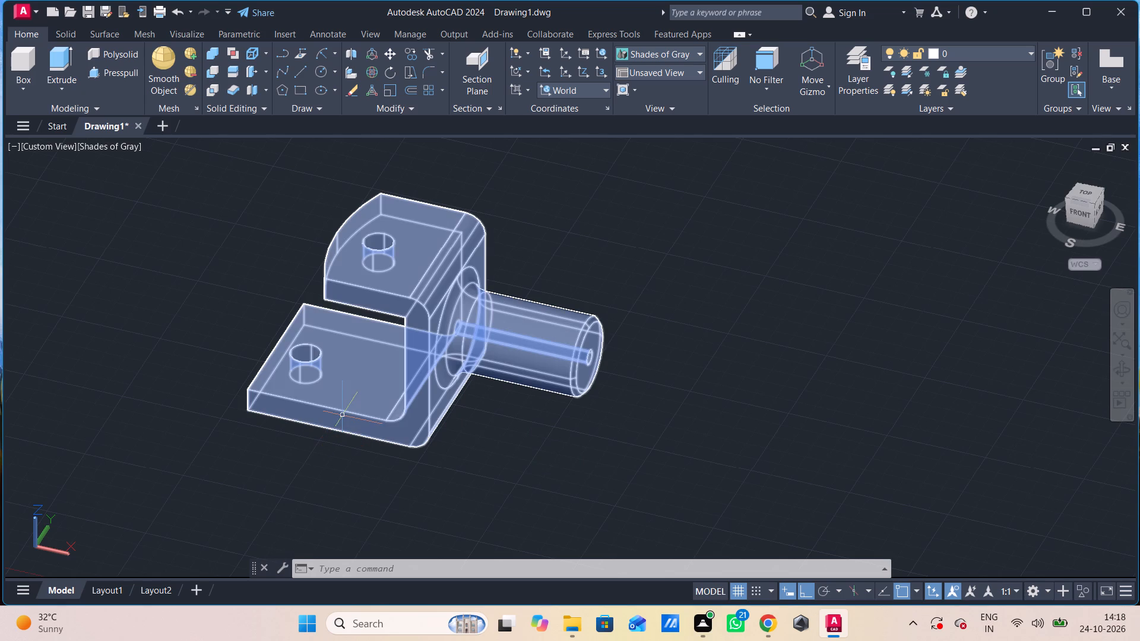
Examine the filleted bracket from several sides, including the base, the inner corner and the cylinder junction.
middle_click_drag(349, 415, 414, 394, "shift")
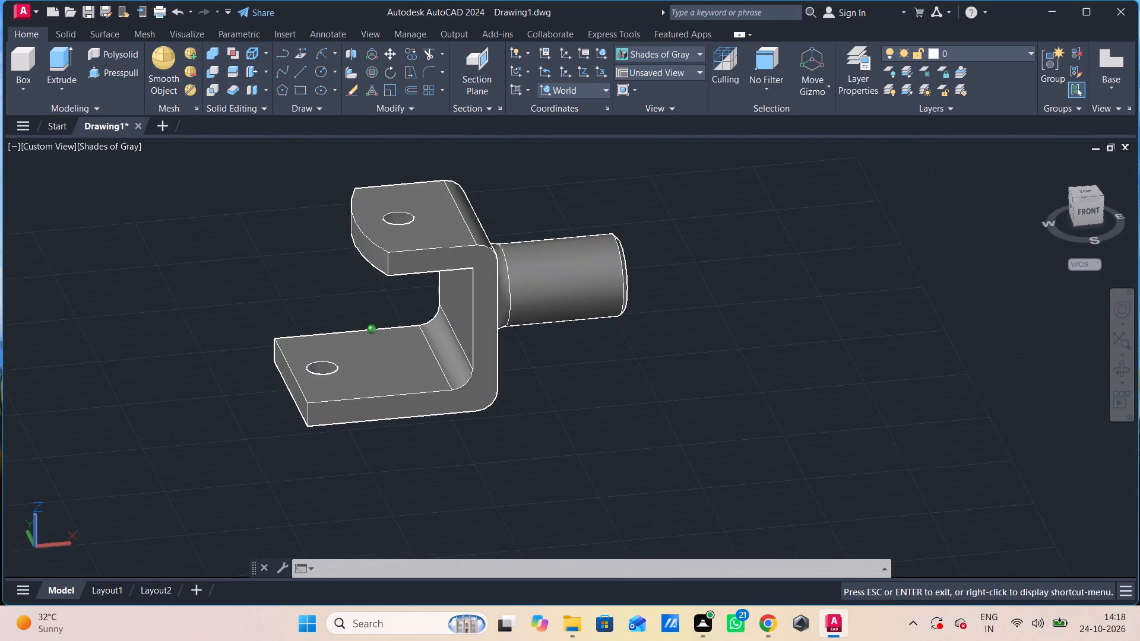
middle_click_drag(414, 394, 305, 418, "shift")
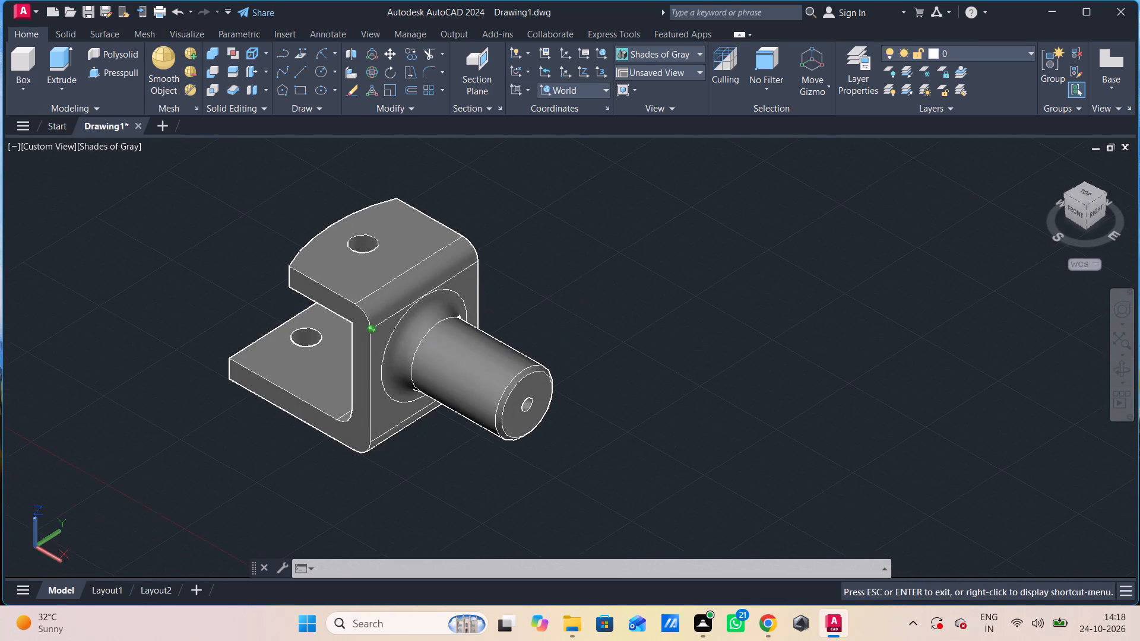
middle_click_drag(305, 418, 296, 398, "shift")
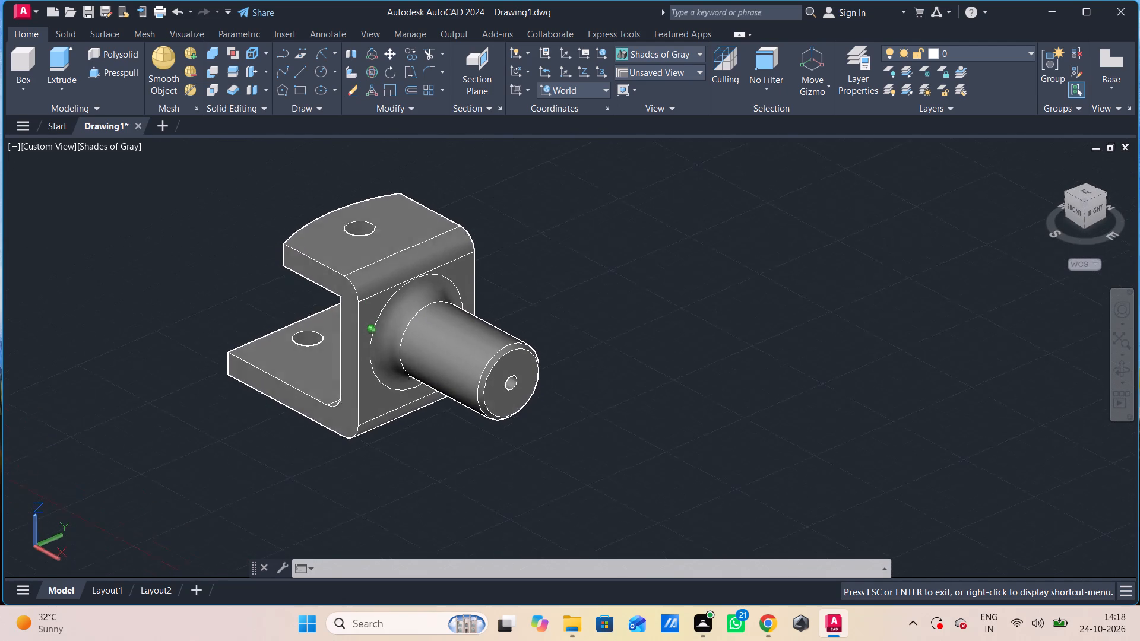
middle_click_drag(296, 398, 296, 395, "shift")
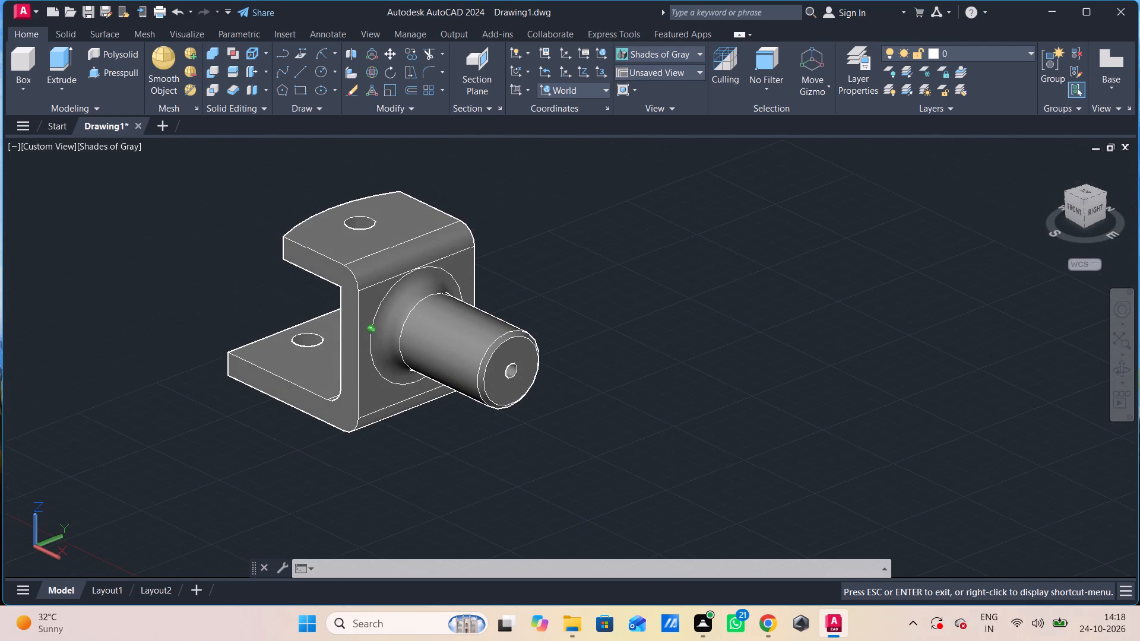
middle_click_drag(296, 395, 287, 408, "shift")
scroll(287, 411, "down", 1)
middle_click_drag(287, 411, 468, 390)
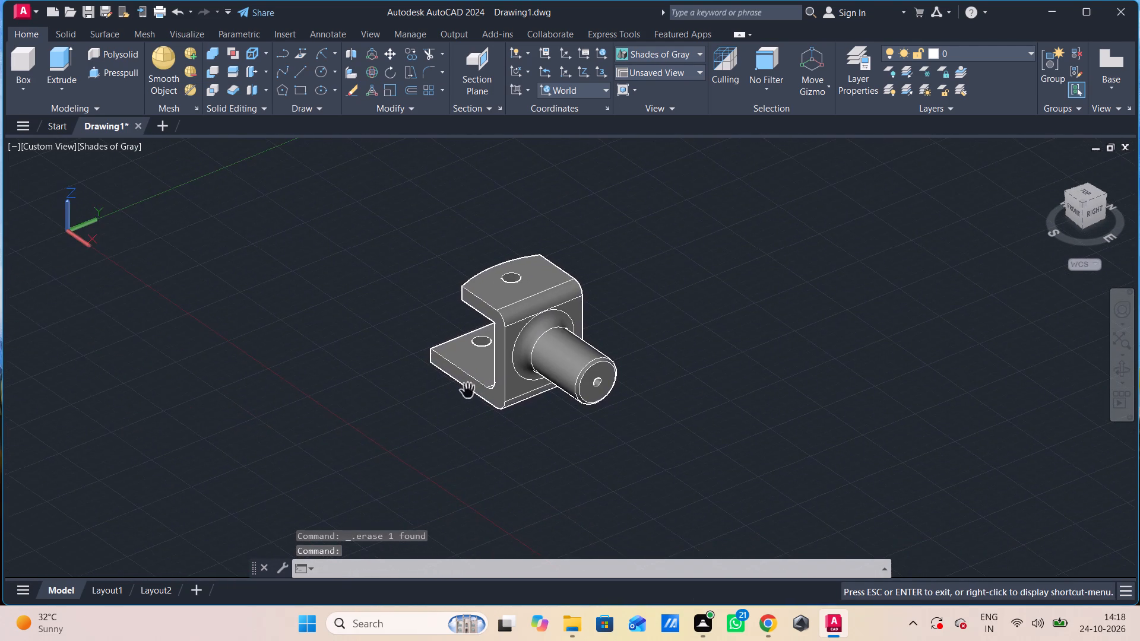
scroll(481, 384, "up", 1)
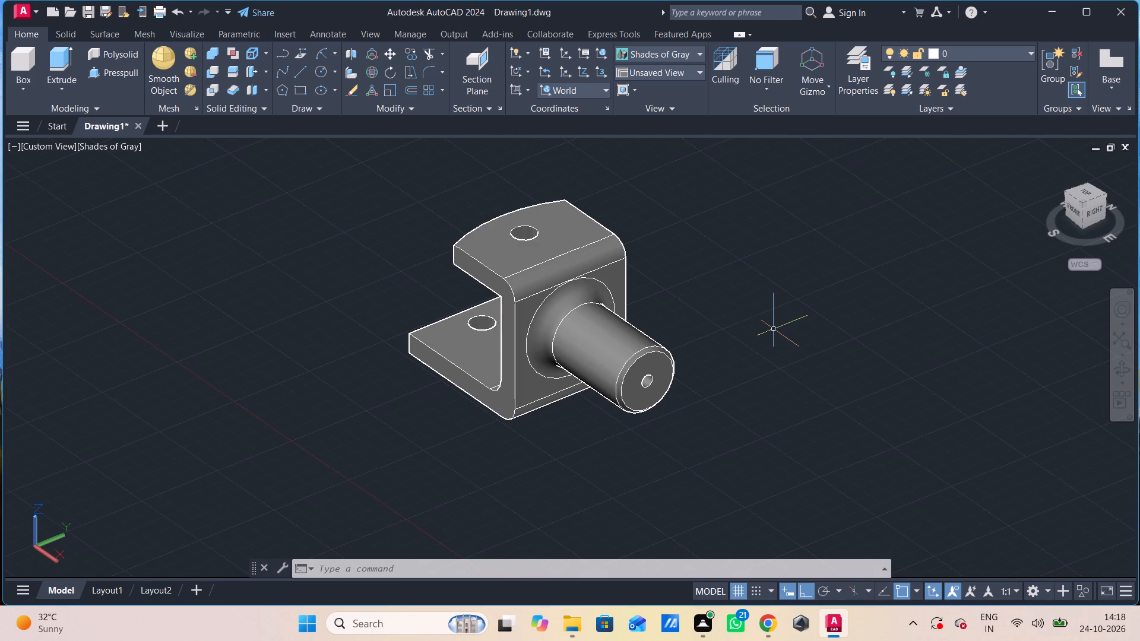
Undo the line erasures, the edge fillets, the union and the base hole cut, back to the plain circle on the base.
key("ctrl+z")
left_click(774, 330, "ctrl")
key("ctrl+z")
key("ctrl+z")
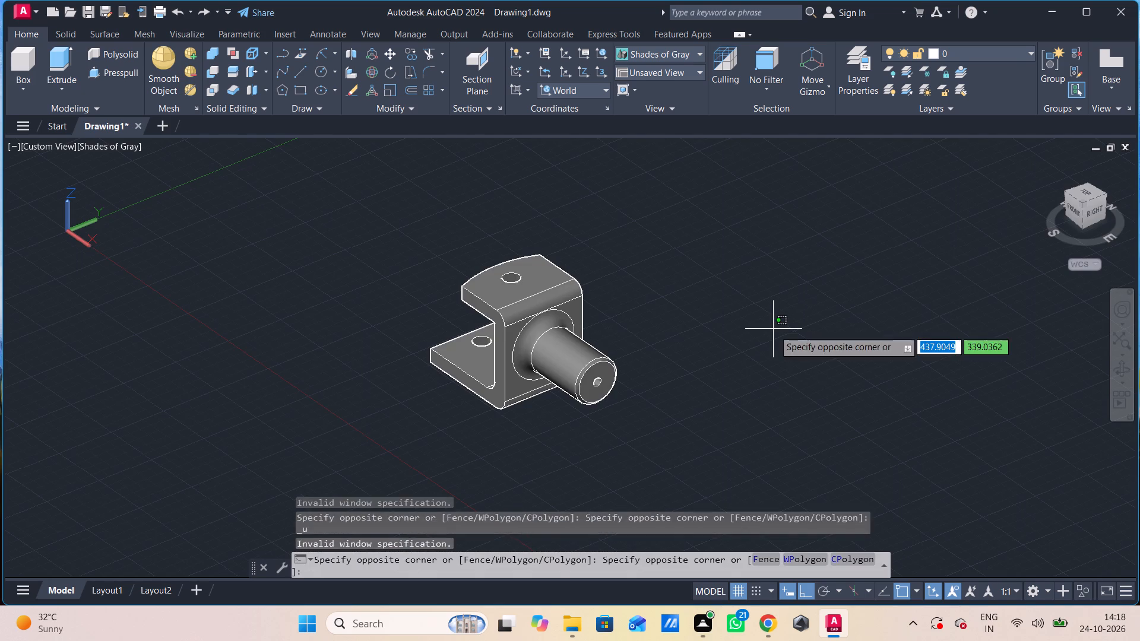
left_click(774, 330, "ctrl")
key("ctrl+z")
key("ctrl+z")
key("ctrl+z")
key("ctrl+z")
key("ctrl+z")
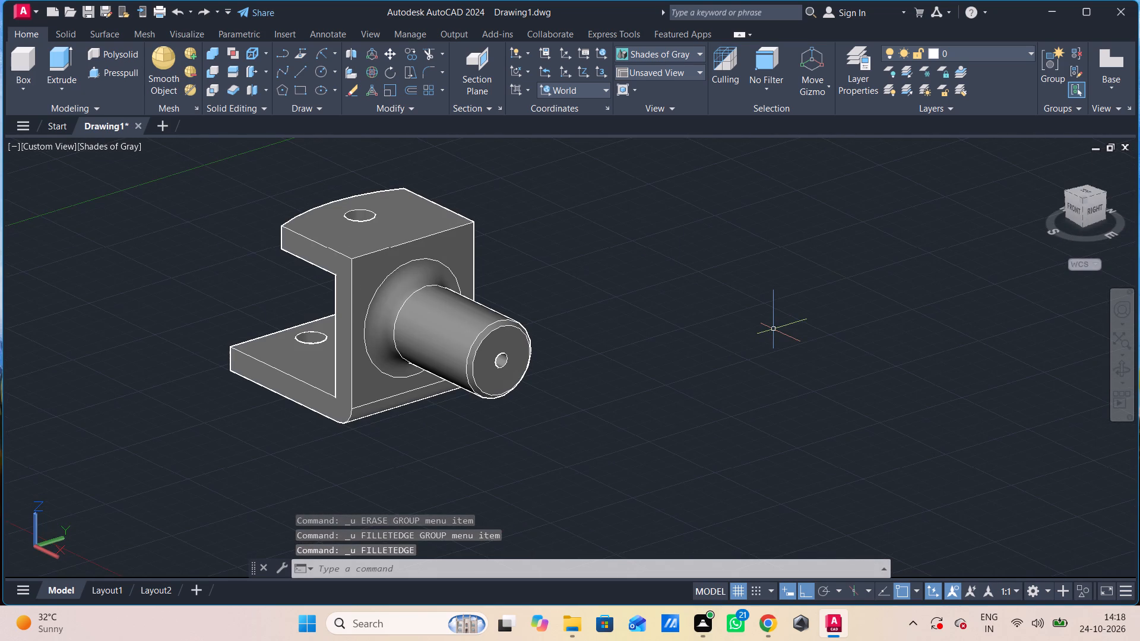
key("ctrl+z")
key("ctrl+z")
key("ctrl+z")
key("ctrl+z")
key("ctrl+z")
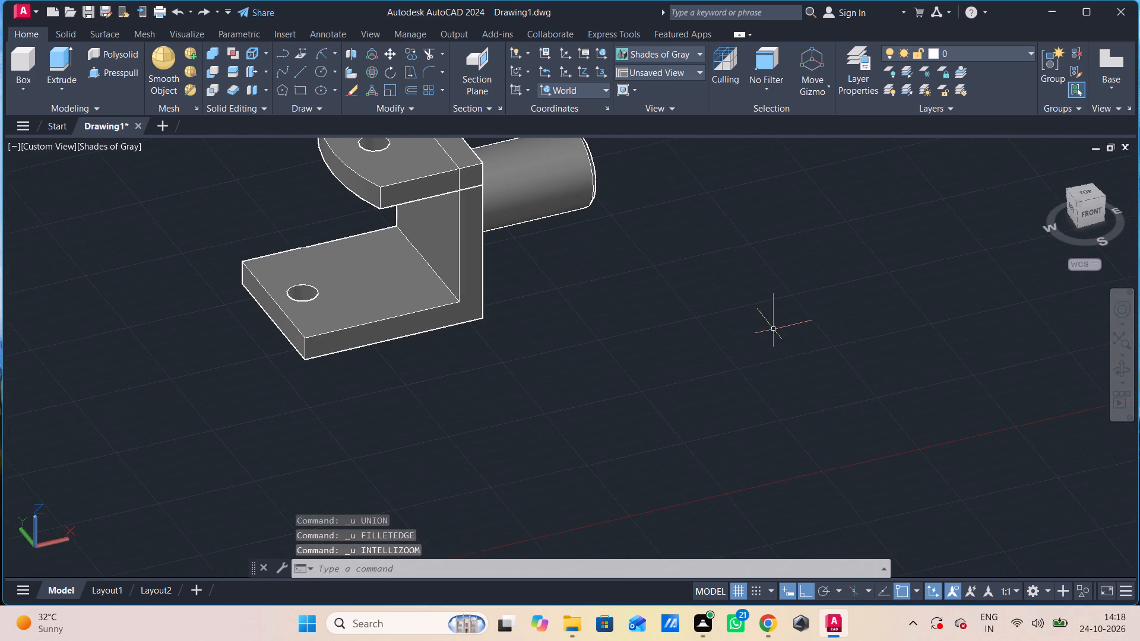
key("ctrl+z")
key("ctrl+z")
key("ctrl+z")
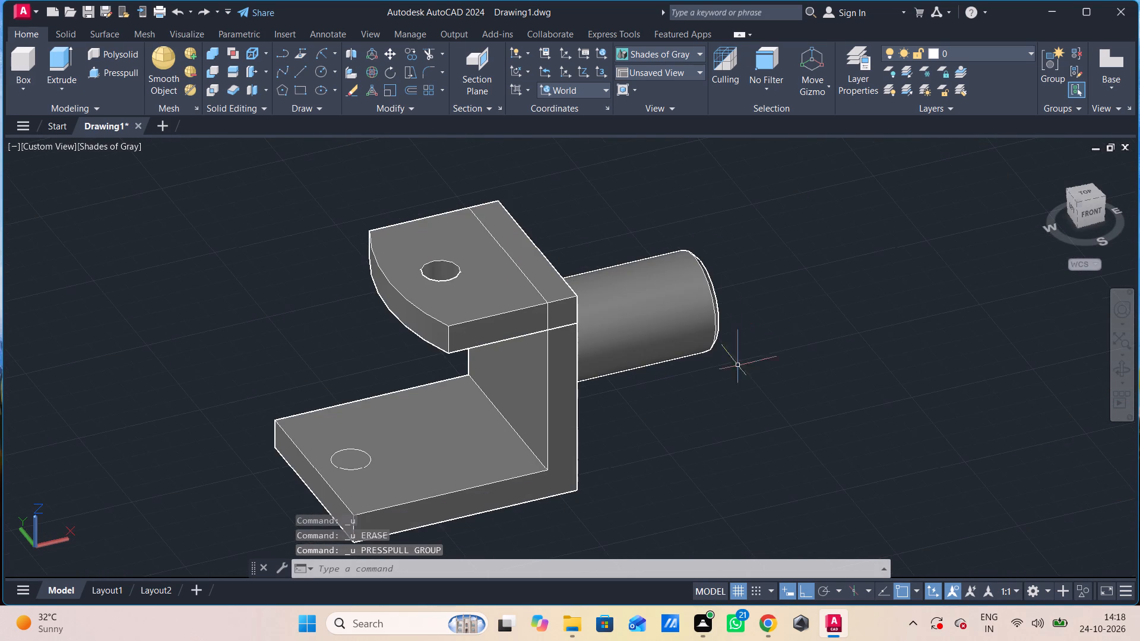
Presspull the circle on the base down through the full thickness of the plate to cut its hole.
middle_click_drag(737, 380, 606, 401, "shift")
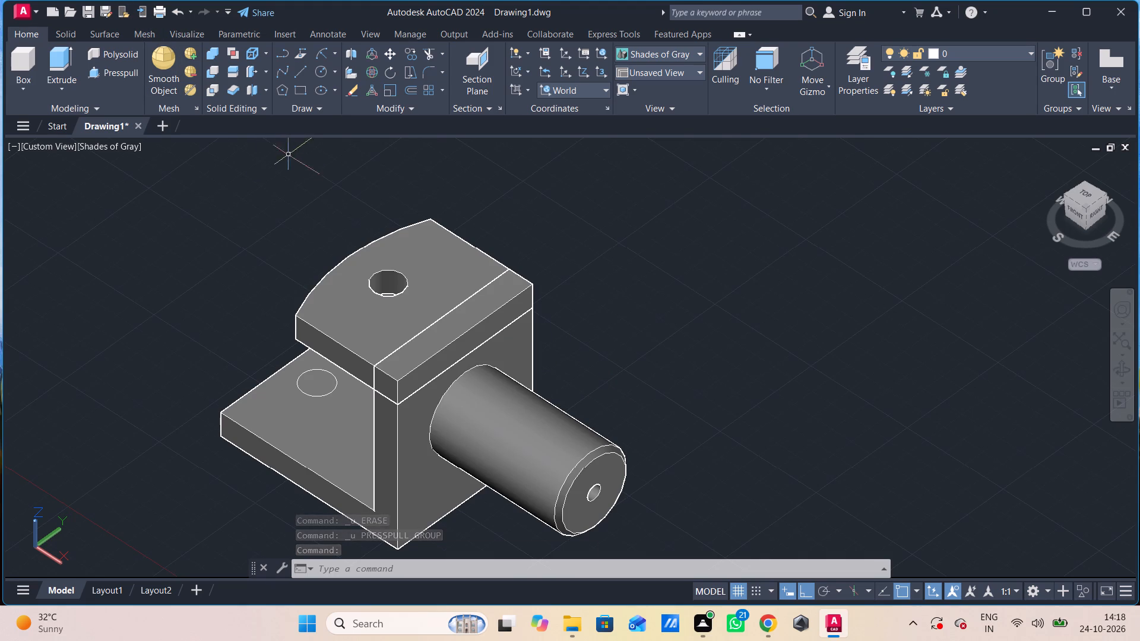
key("ctrl+y")
key("ctrl+y")
key("ctrl+y")
left_click(137, 76)
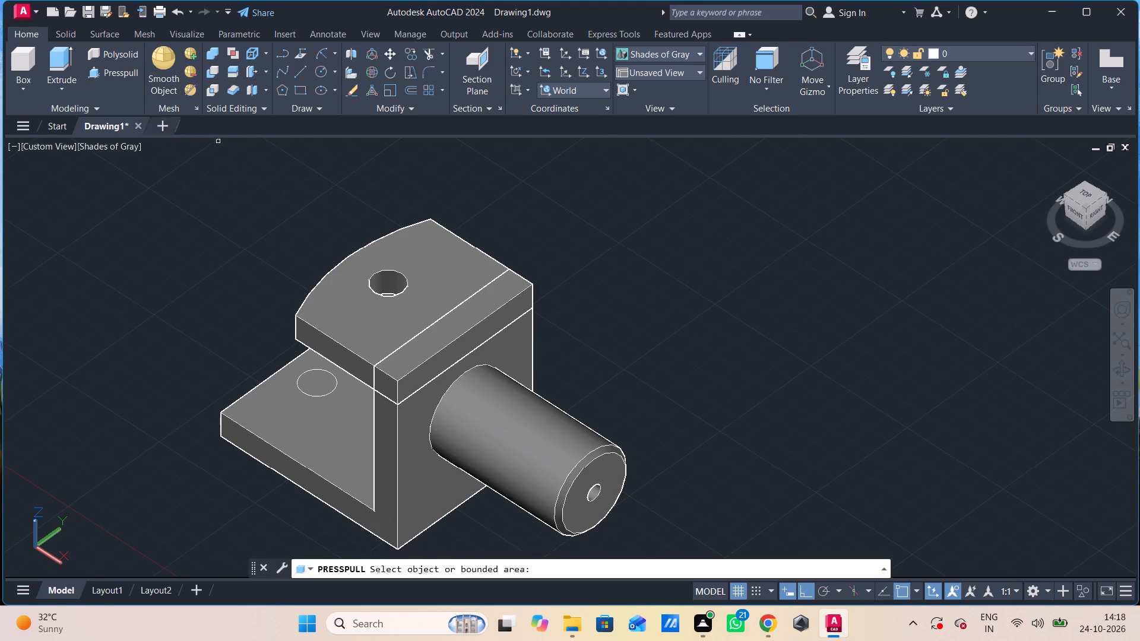
left_click(322, 379)
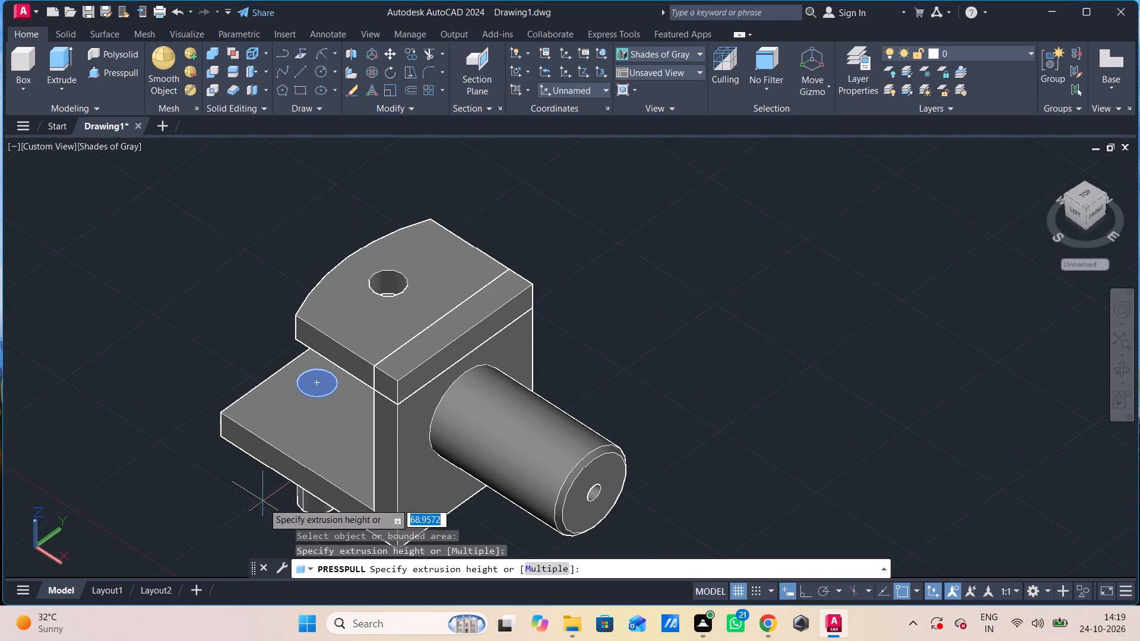
left_click(263, 503)
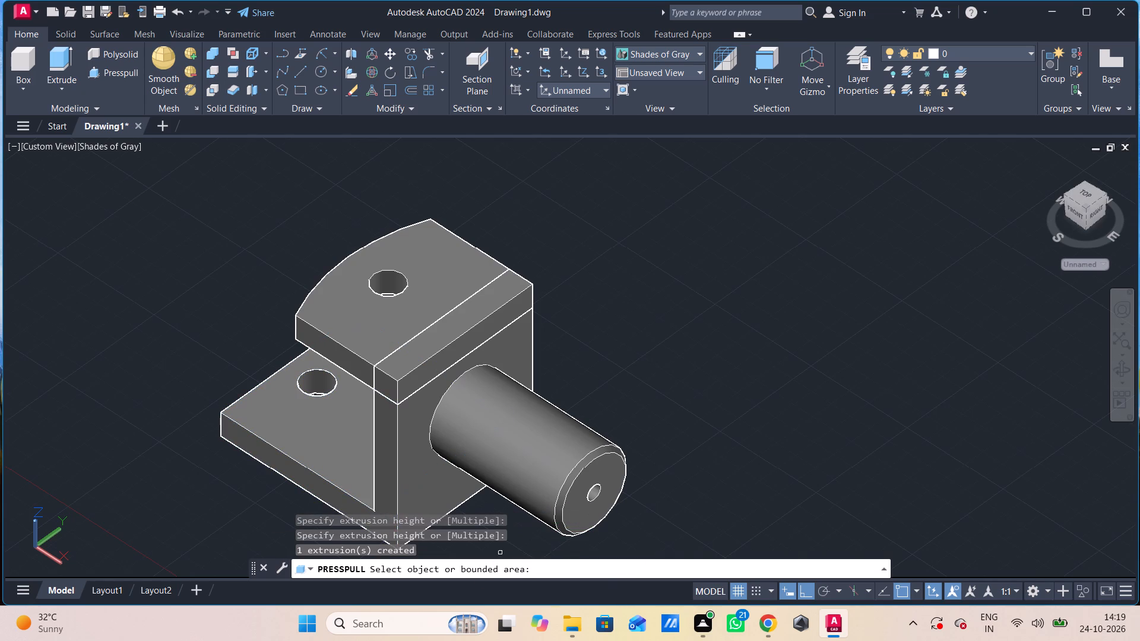
key("Escape")
left_click(442, 377)
key("Escape")
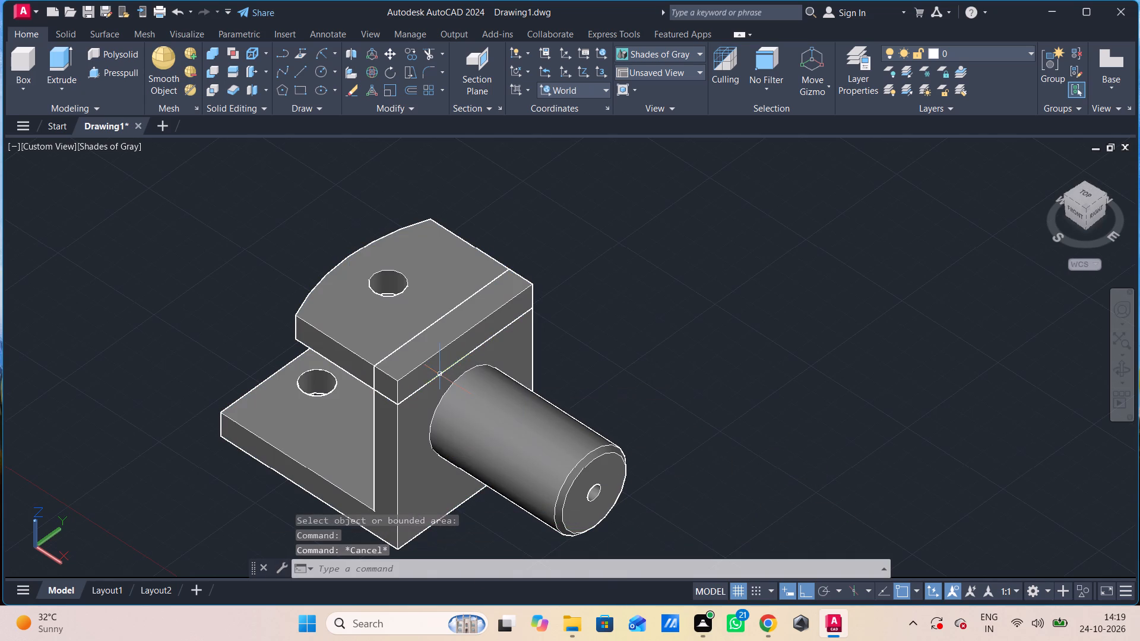
Union the bracket, the arc-sided top plate and the cylinder into a single solid.
key("u")
key("n")
key("i")
key("space")
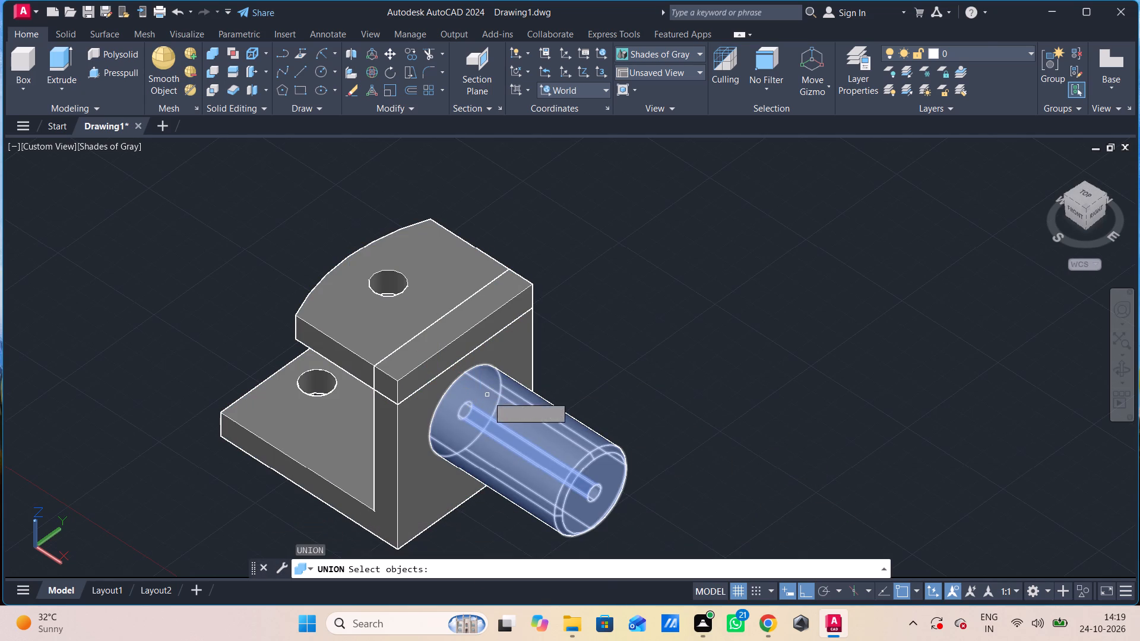
middle_click_drag(565, 342, 600, 305)
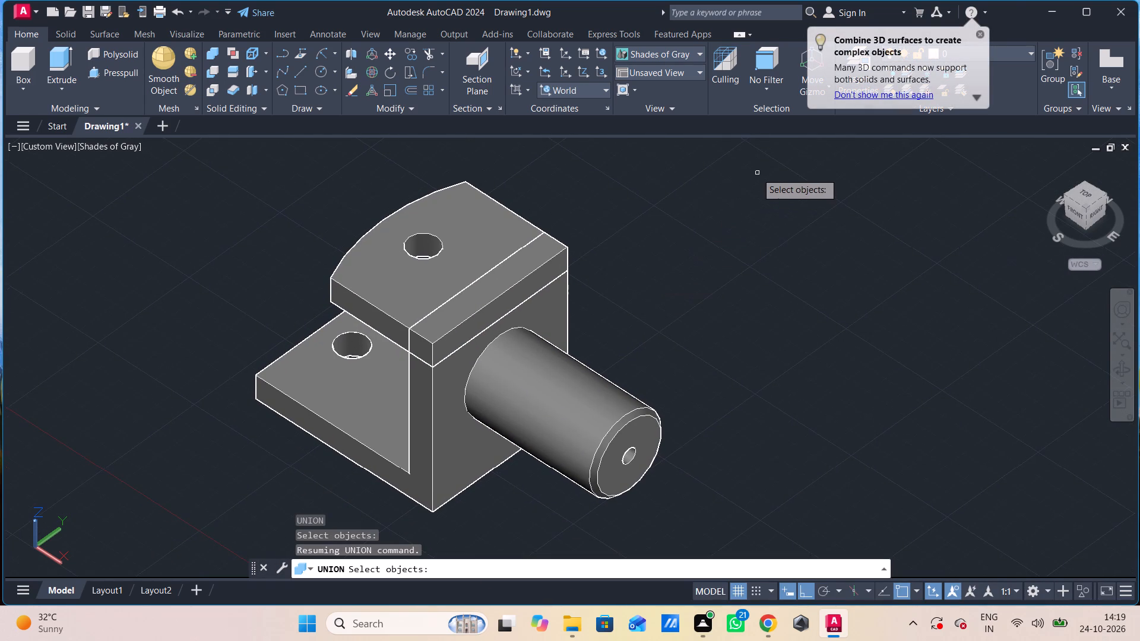
left_click_drag(753, 159, 770, 221)
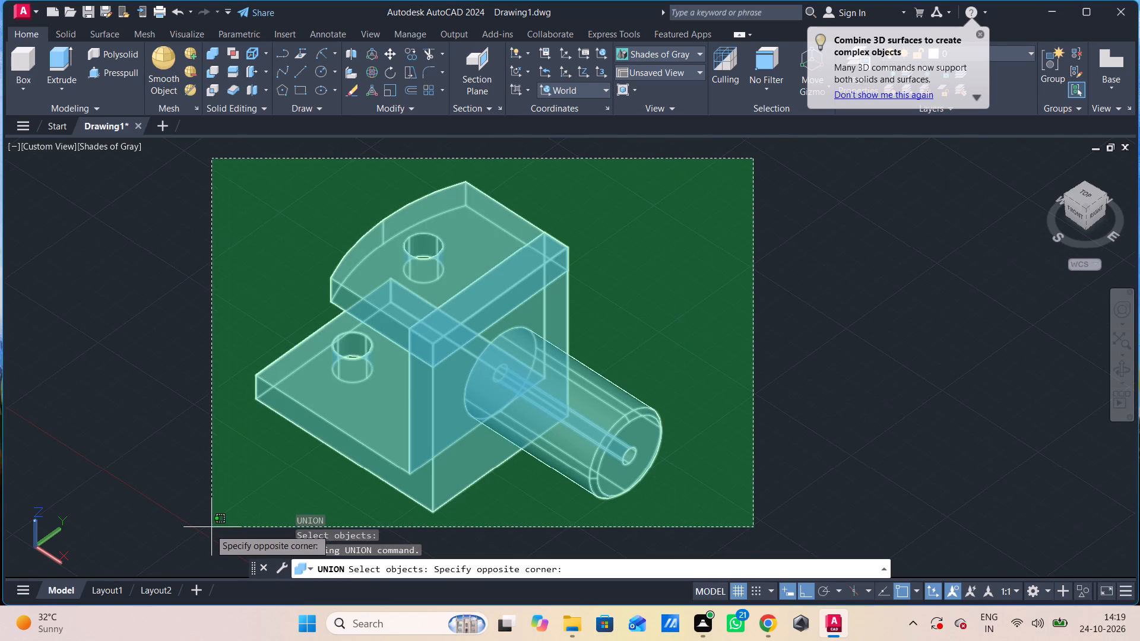
left_click(197, 520)
key("Return")
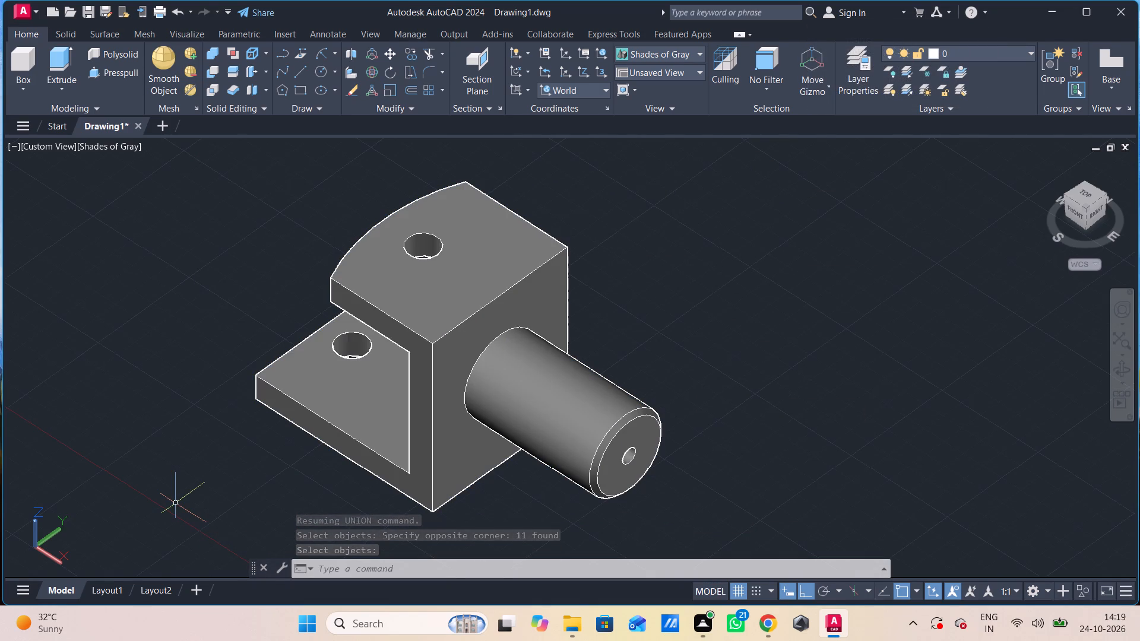
Fillet the circular edge where the cylinder meets the bracket wall with radius 5.
key("f")
left_click(256, 436)
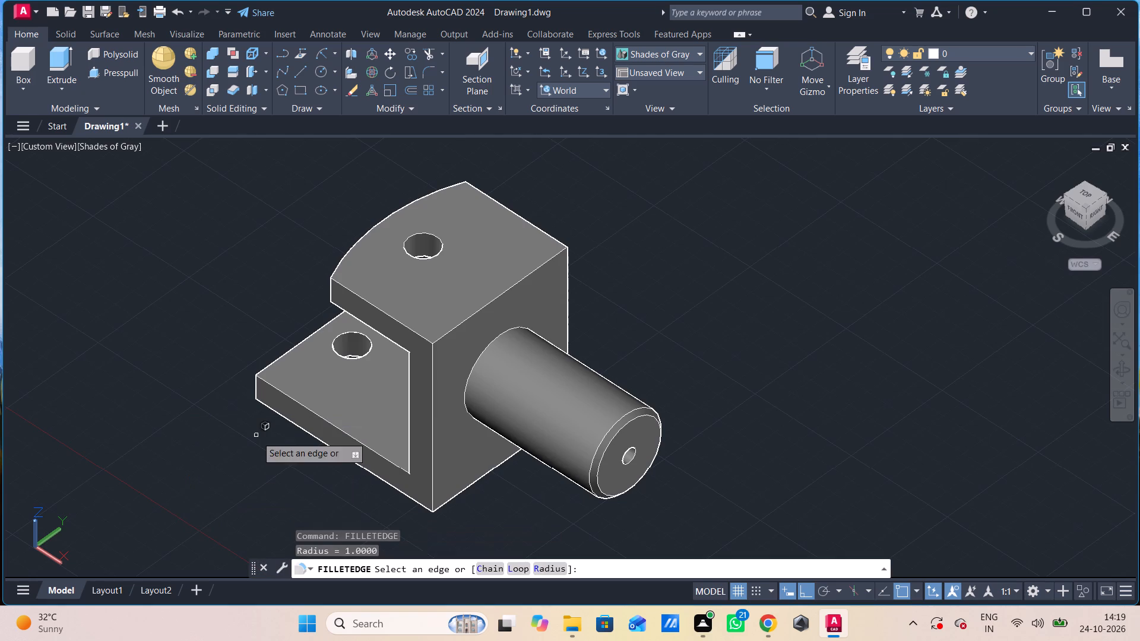
type("r")
key("space")
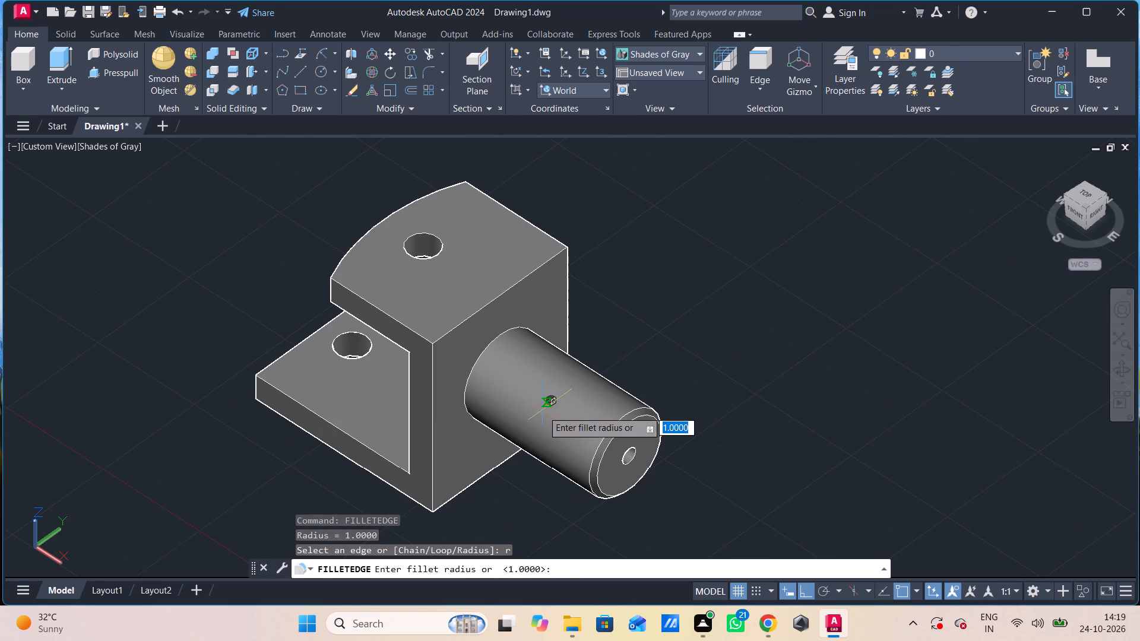
key("5")
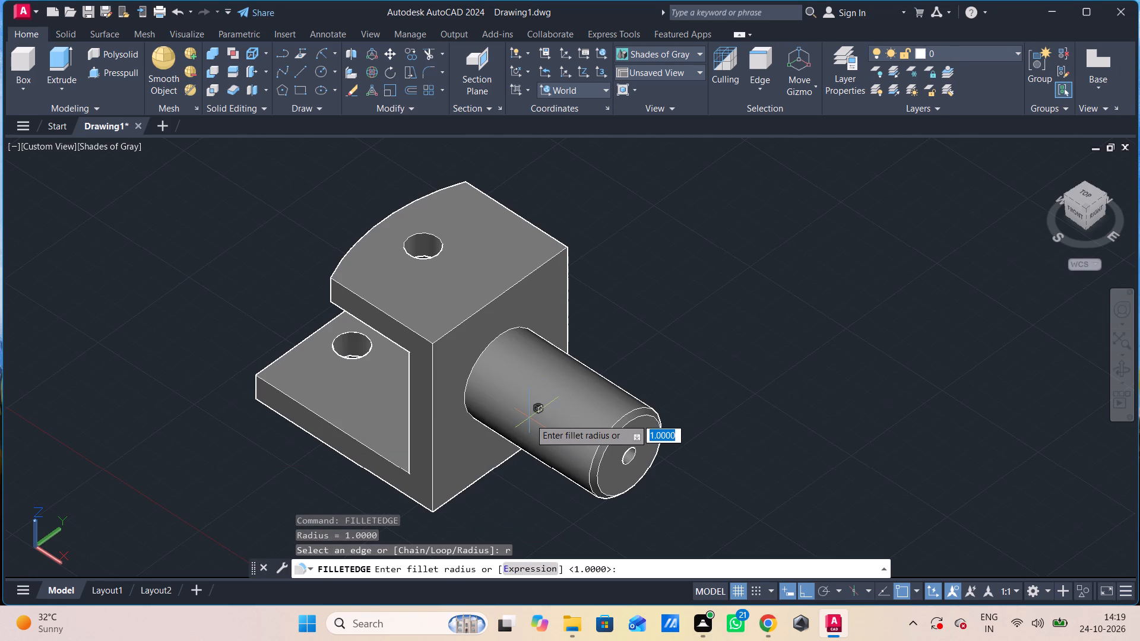
key("Return")
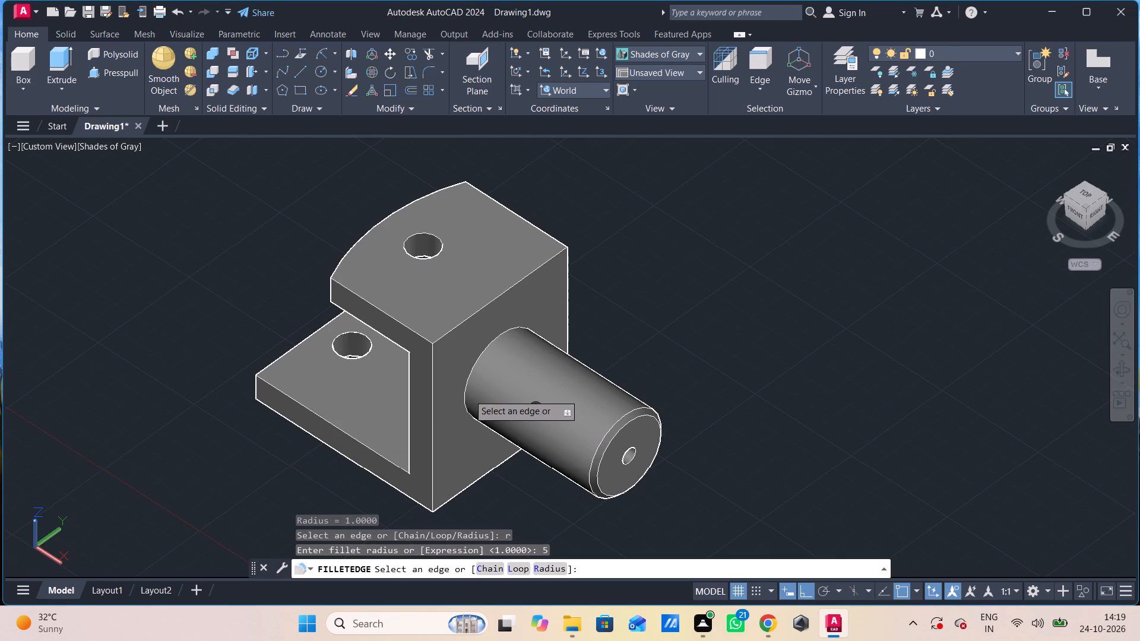
left_click(488, 350)
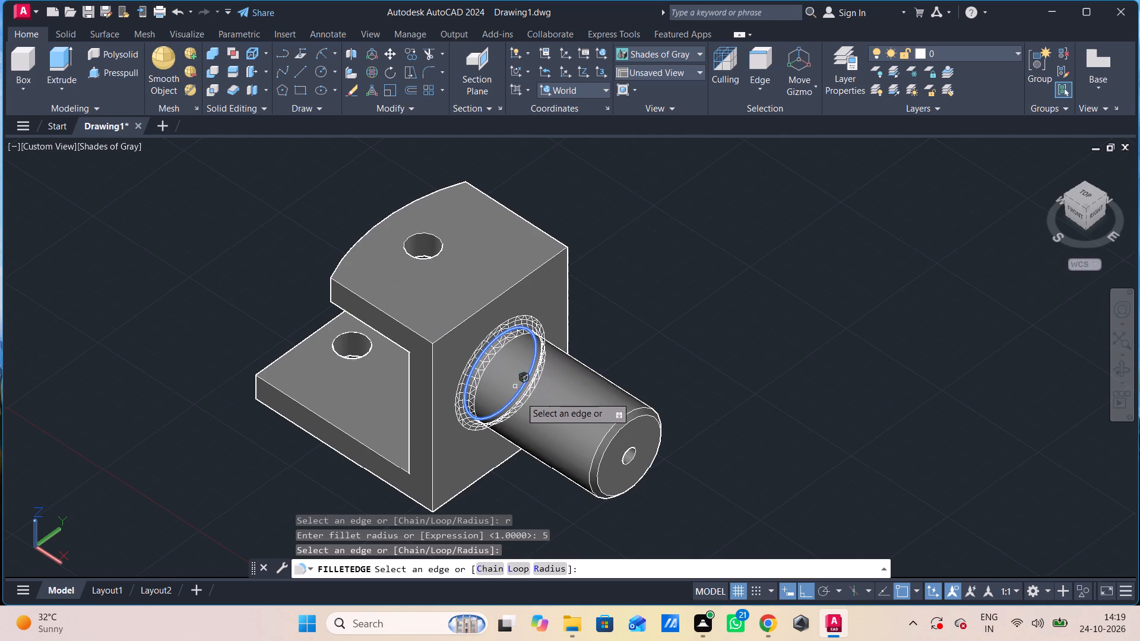
key("Return")
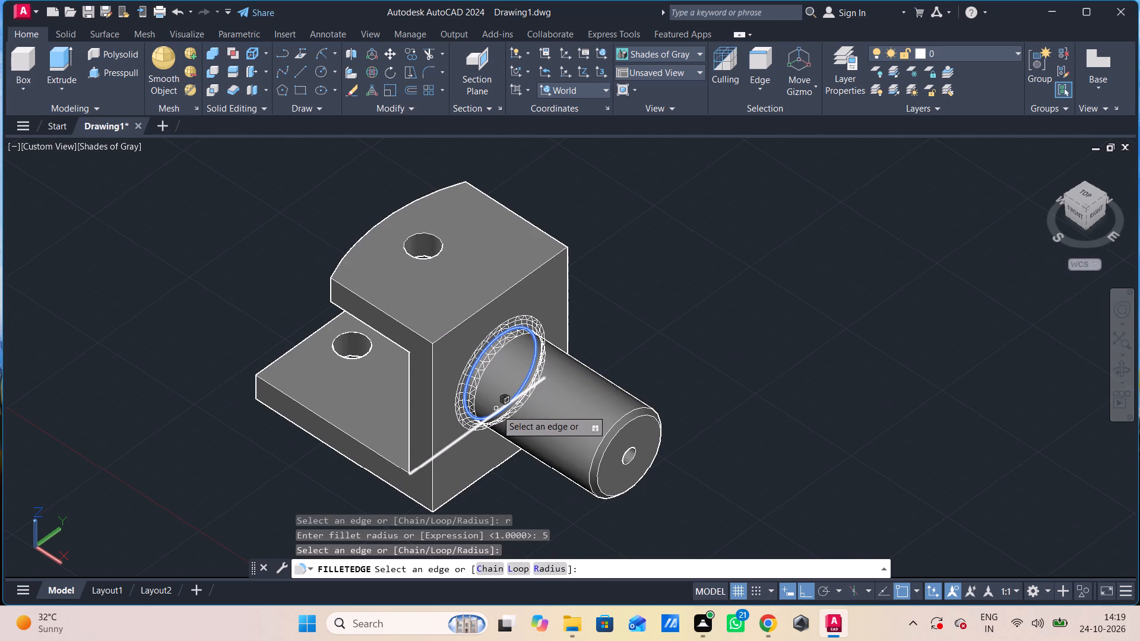
key("Return")
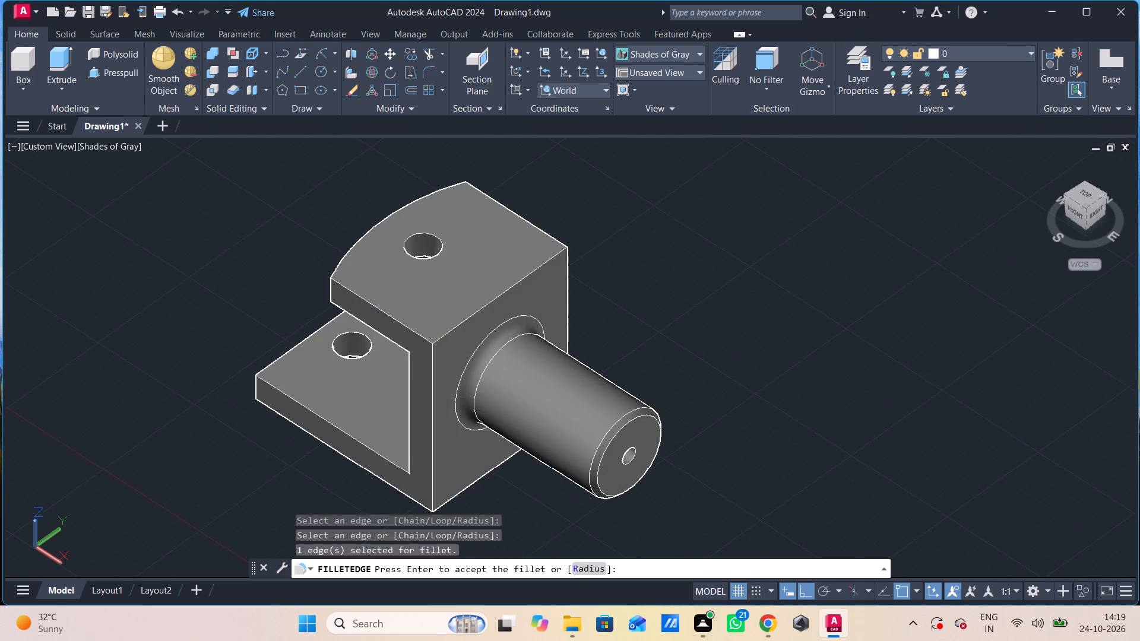
Fillet the top outer edge of the bracket wall on the cylinder side with radius 10.
key("space")
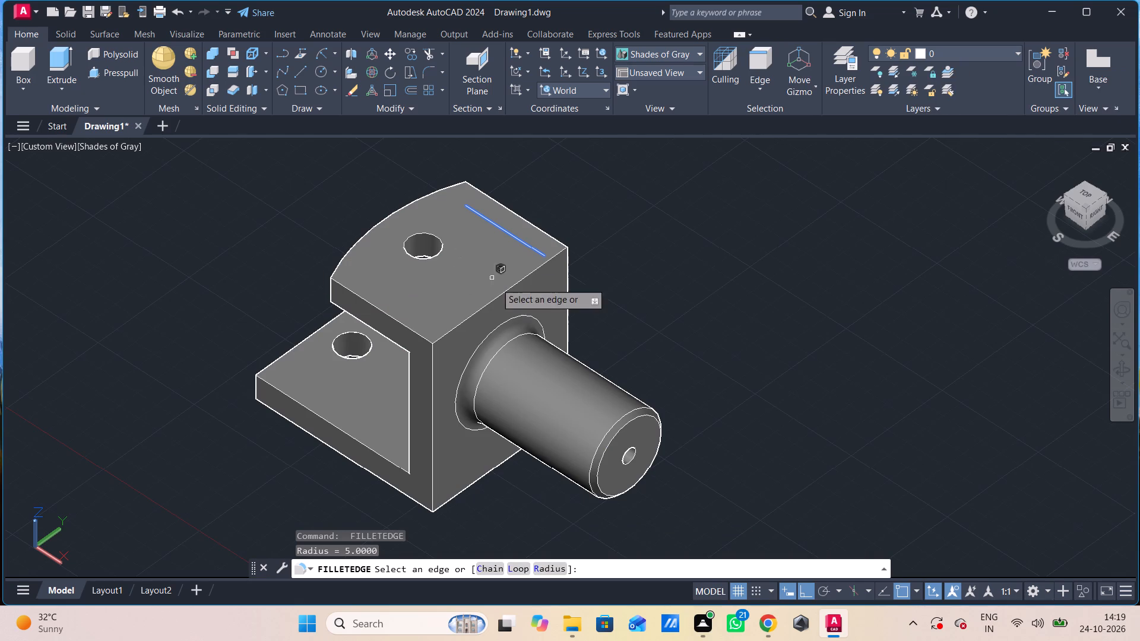
key("r")
key("space")
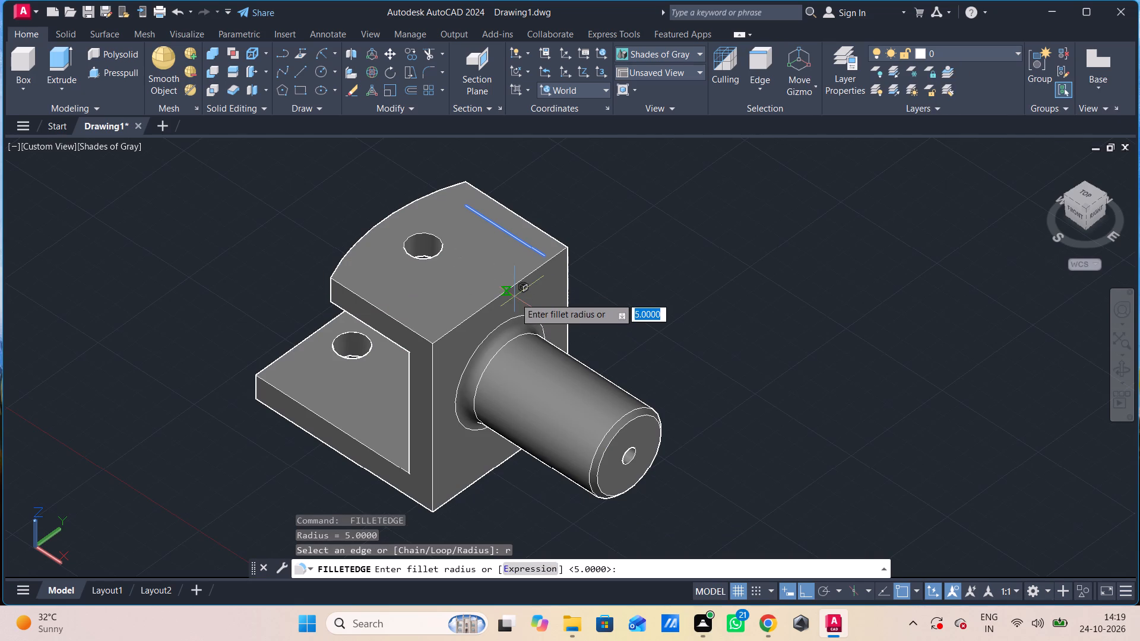
key("1")
key("0")
key("Return")
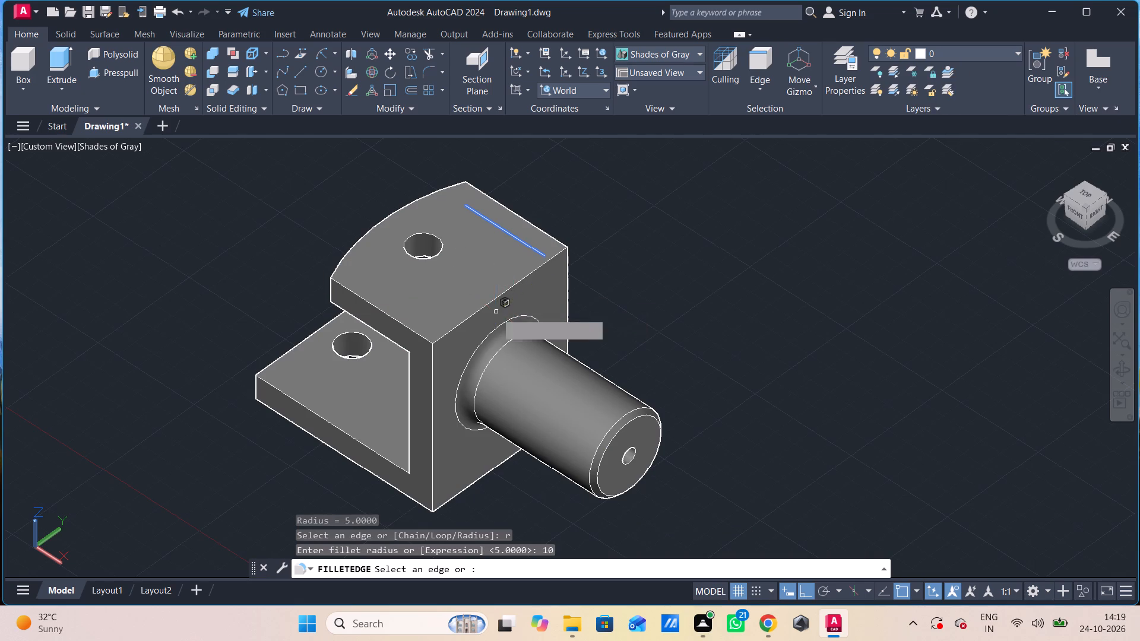
left_click(492, 304)
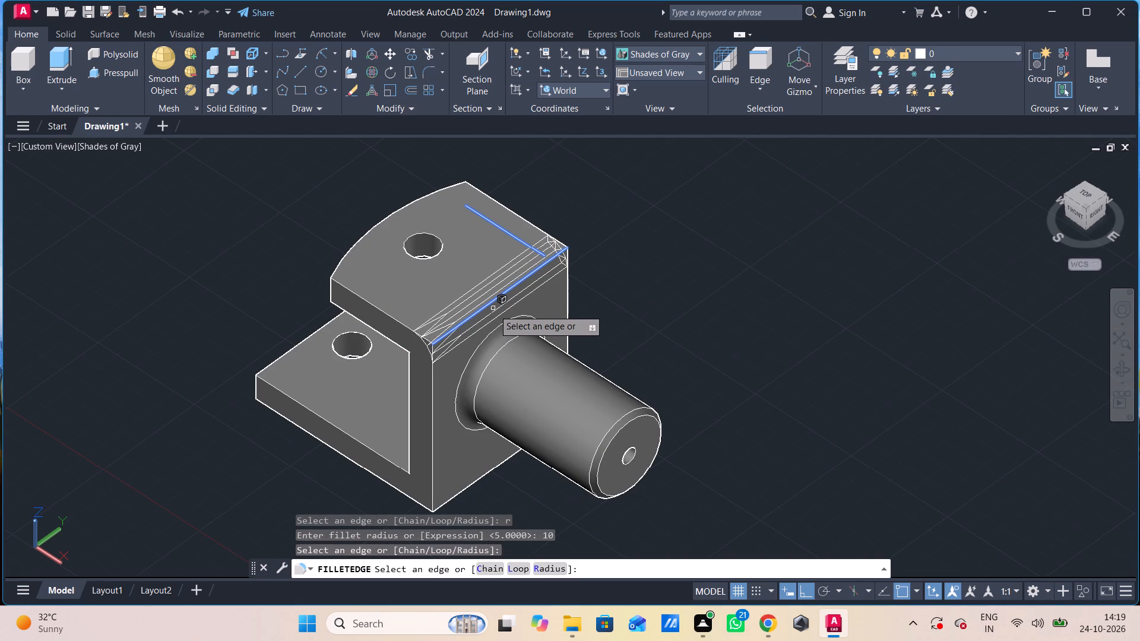
key("space")
key("space")
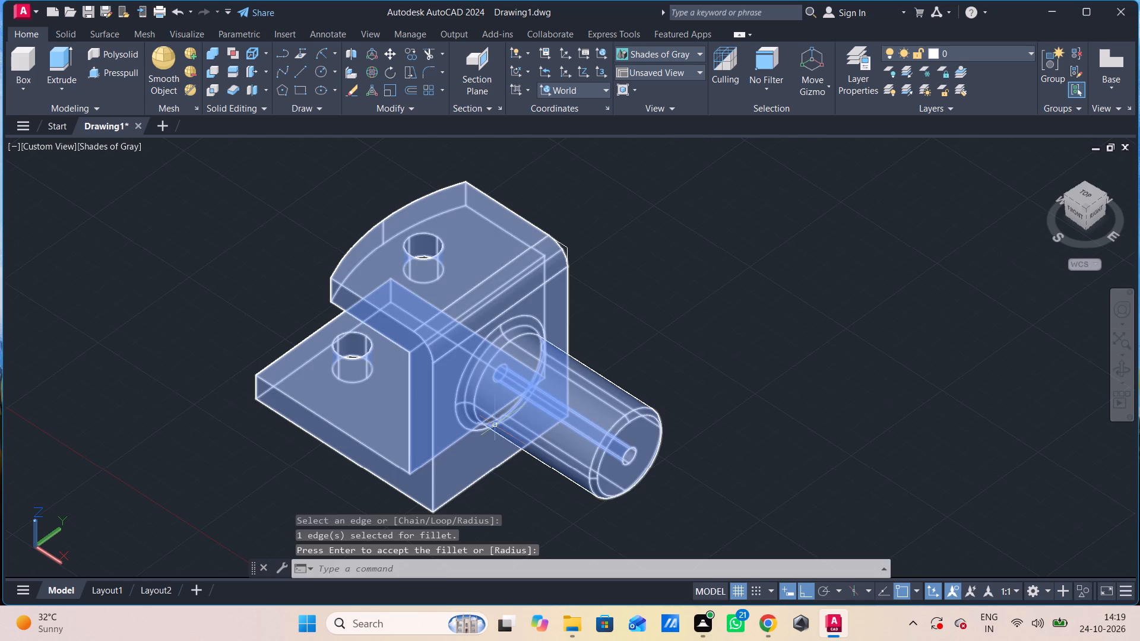
Fillet the bottom outer edge of the bracket wall, below the cylinder, with radius 10.
key("space")
left_click(488, 471)
key("space")
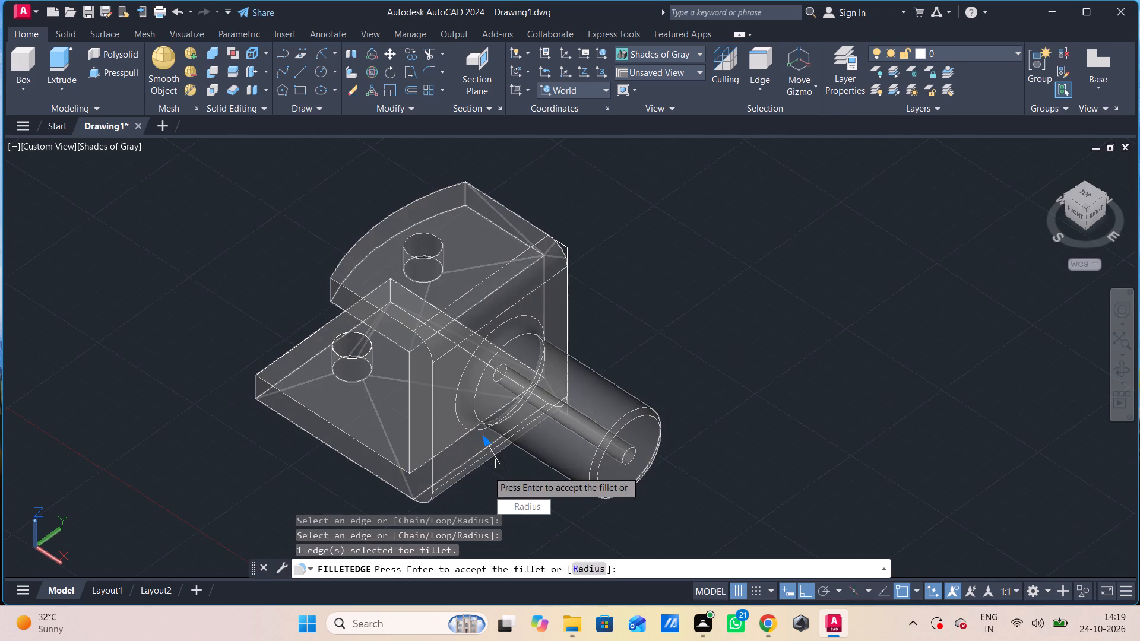
key("space")
Fillet the inner edge where the base plate meets the bracket wall with radius 10.
middle_click_drag(430, 448, 610, 439, "shift")
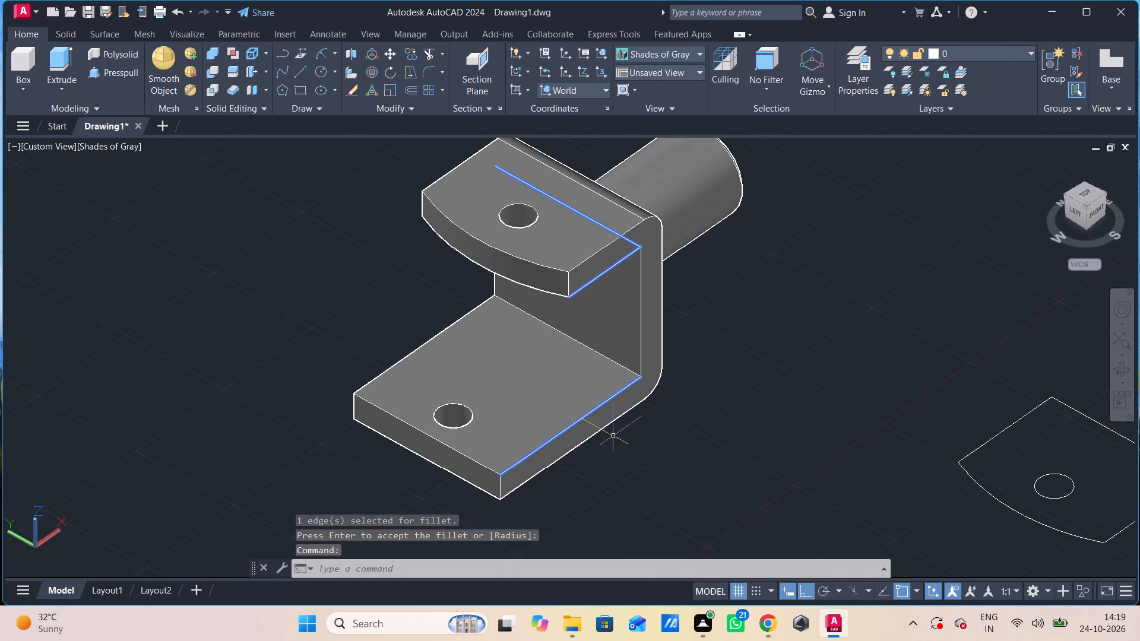
key("space")
left_click(586, 347)
key("space")
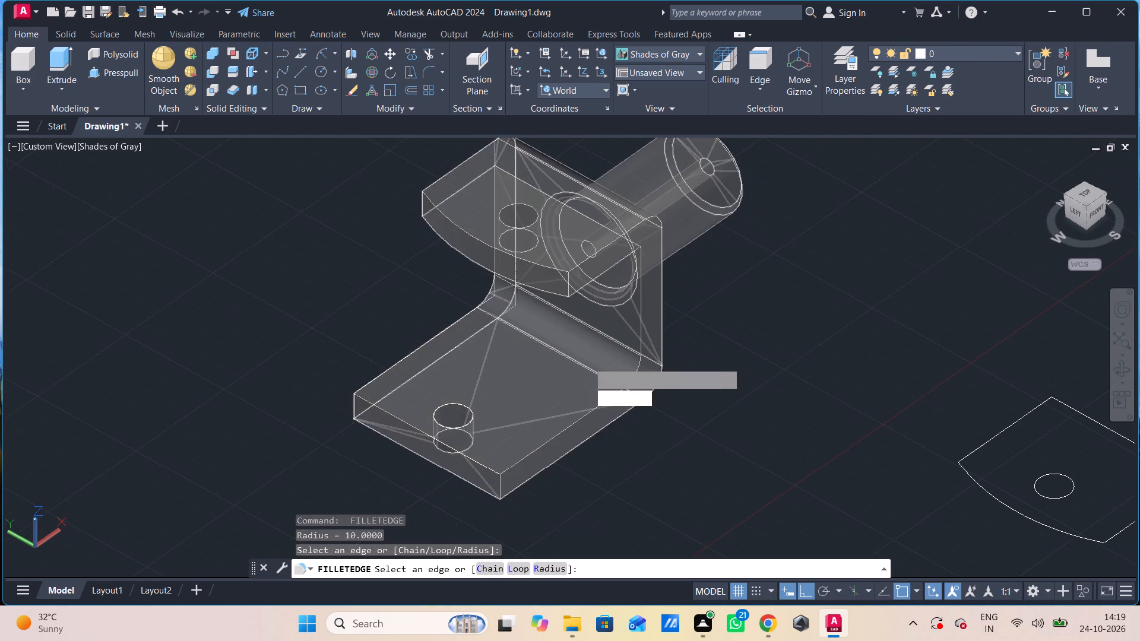
key("space")
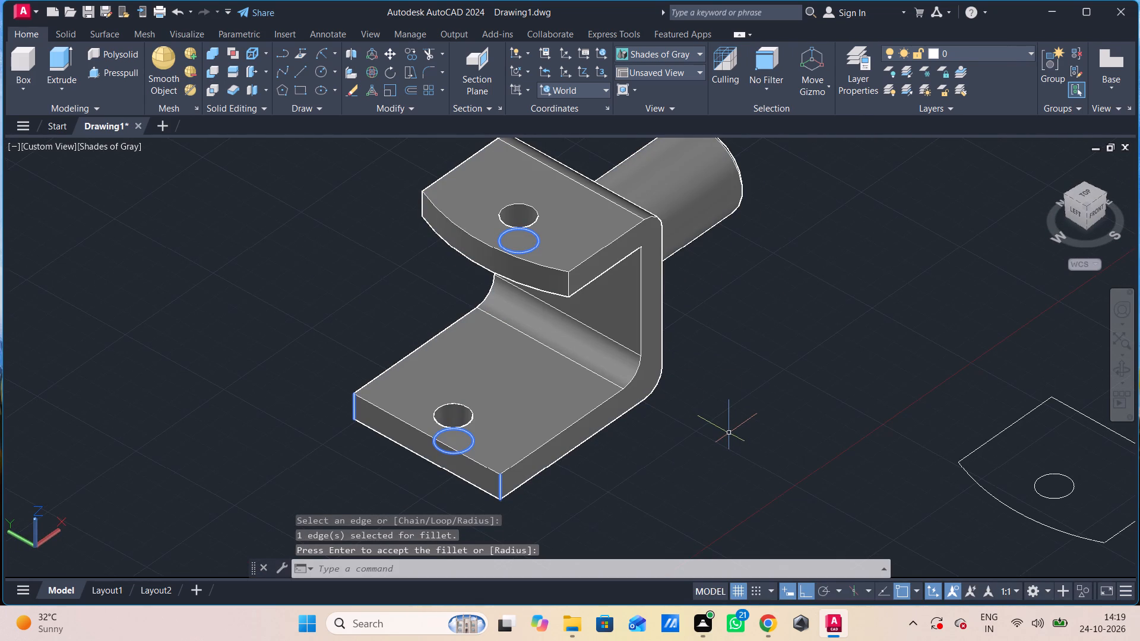
Erase the two leftover construction lines at the filleted upper corner of the bracket wall.
middle_click_drag(746, 427, 565, 435, "shift")
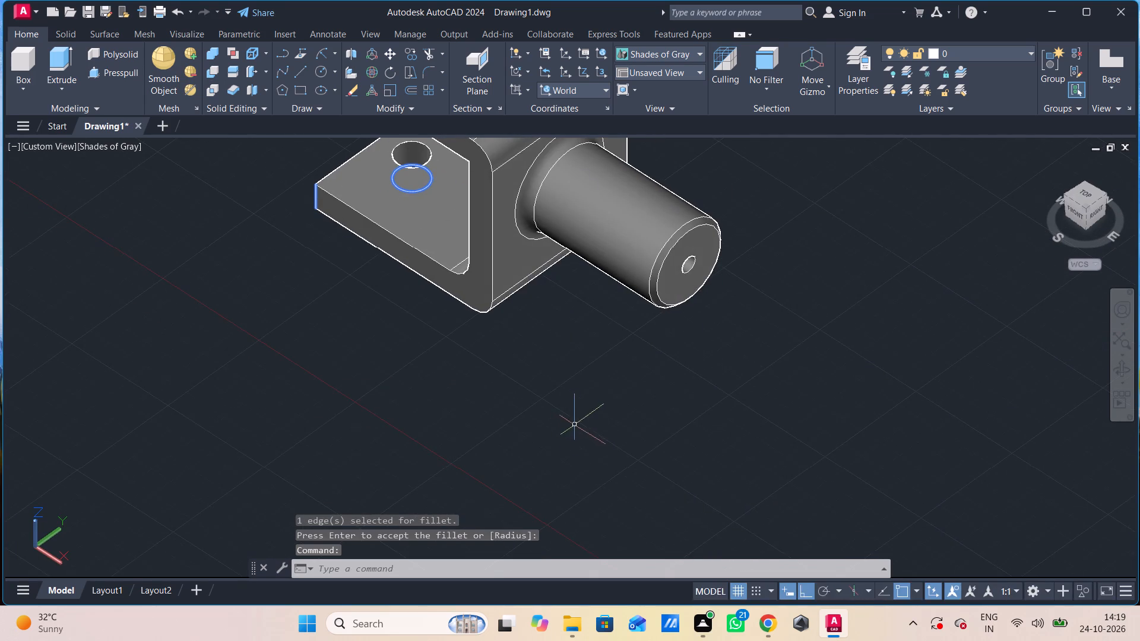
middle_click_drag(575, 461, 596, 589)
key("Escape")
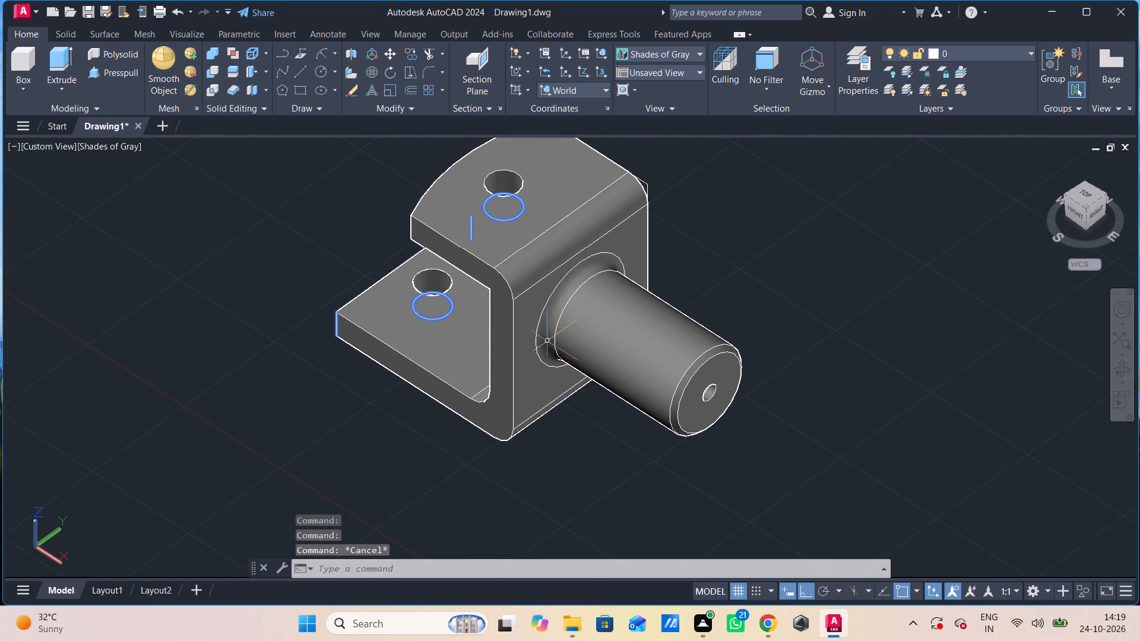
left_click(548, 319)
key("Escape")
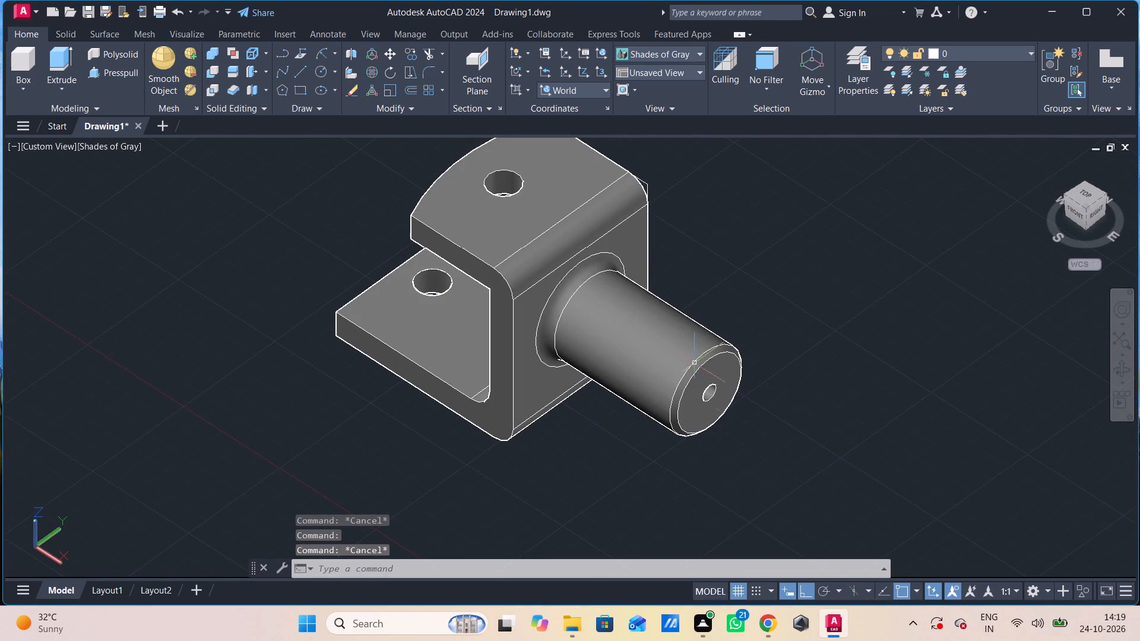
left_click(650, 189)
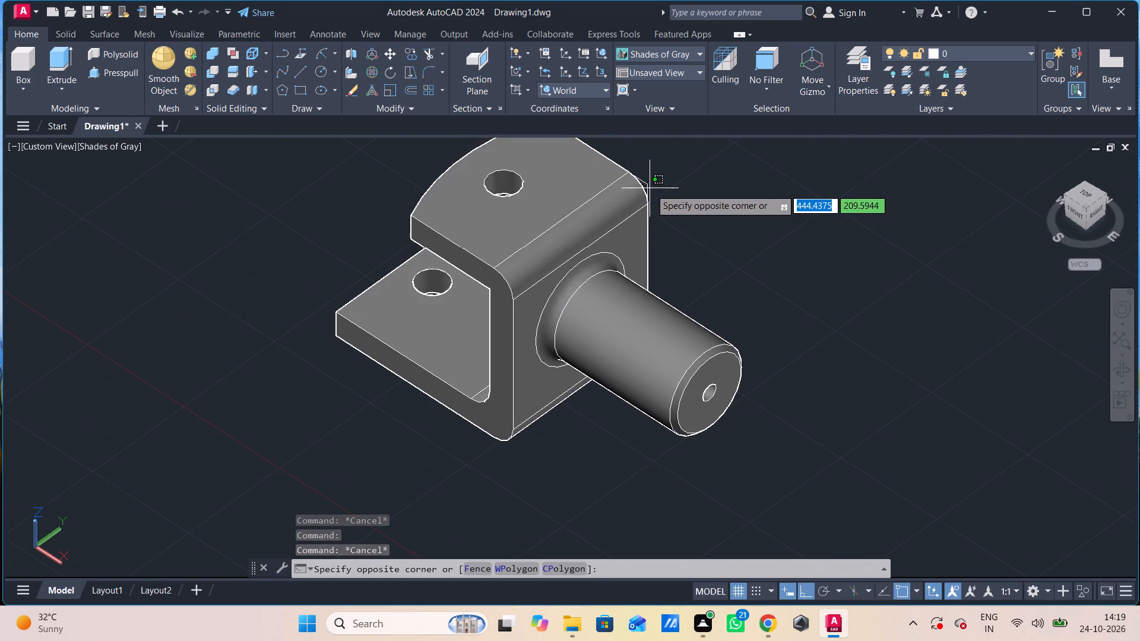
scroll(650, 189, "up", 3)
middle_click_drag(577, 158, 524, 222)
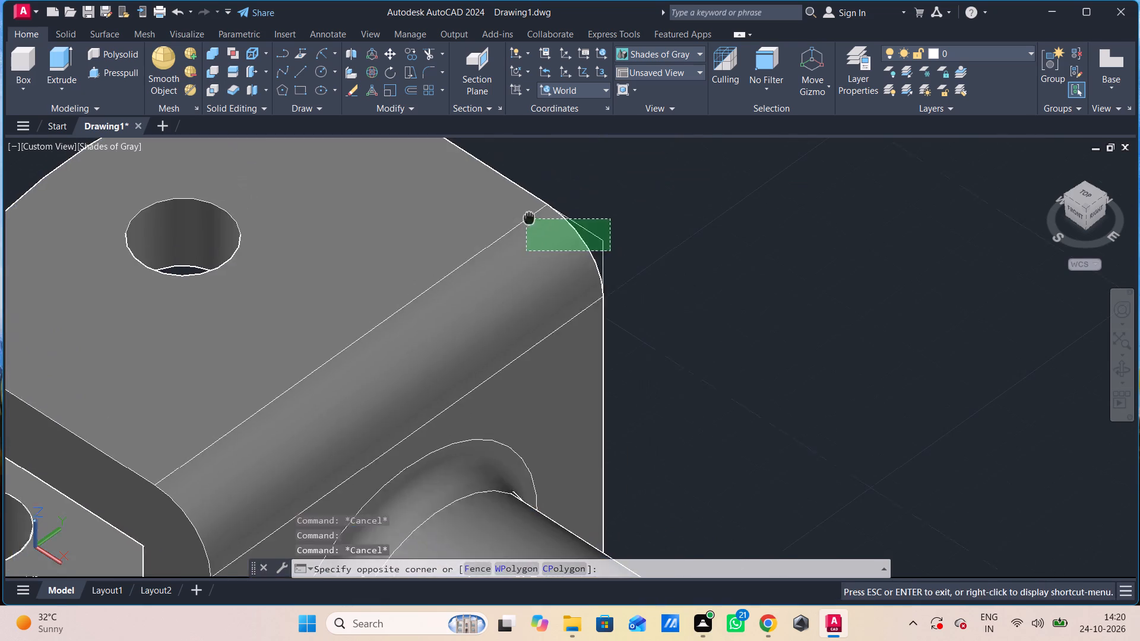
middle_click_drag(524, 222, 509, 233)
left_click(584, 249)
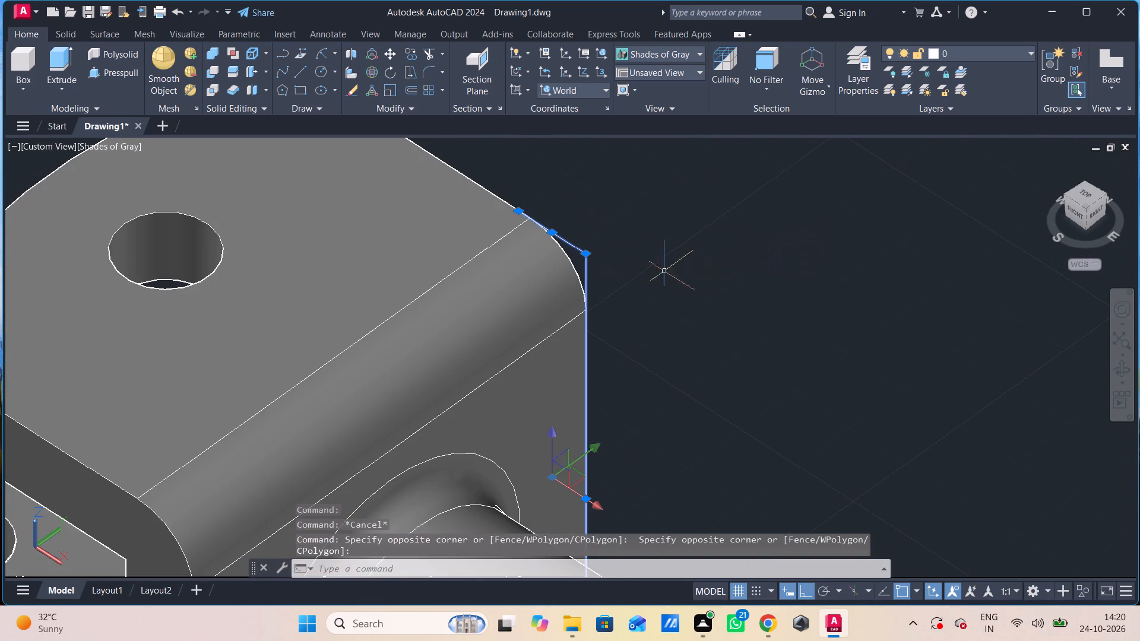
key("Delete")
scroll(730, 360, "down", 2)
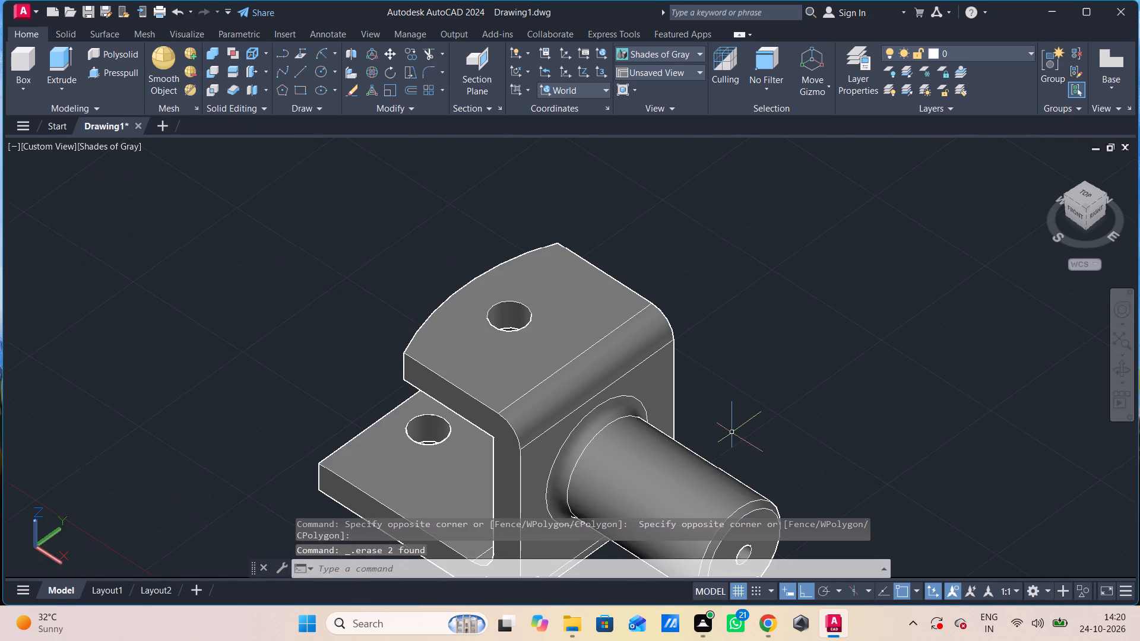
middle_click_drag(739, 430, 717, 348)
middle_click_drag(676, 435, 682, 436, "shift")
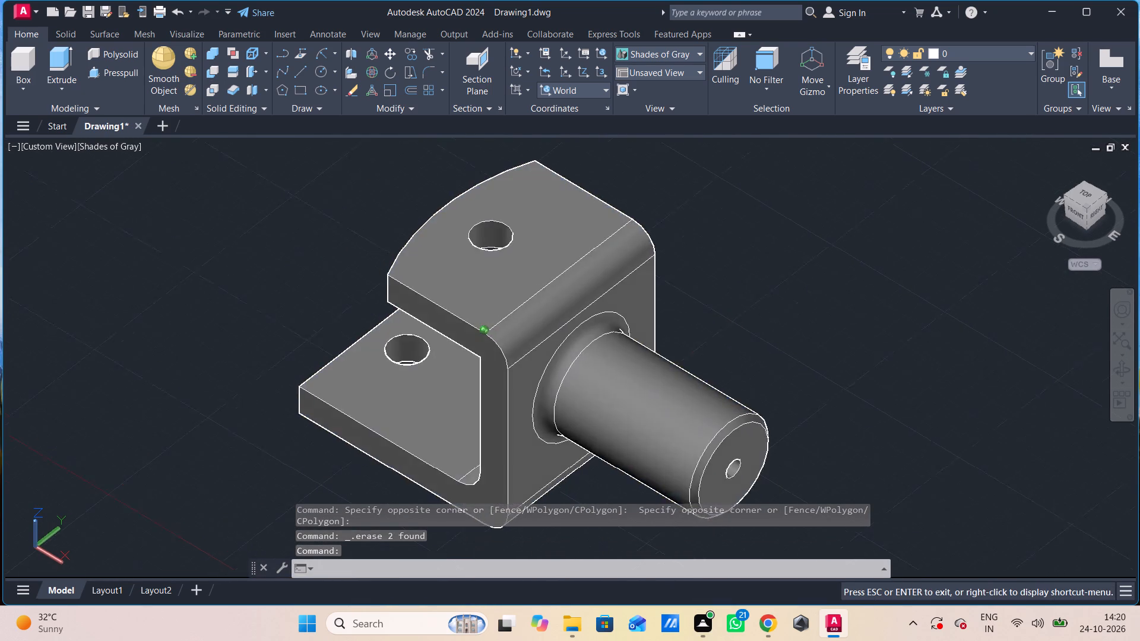
middle_click_drag(682, 436, 690, 428, "shift")
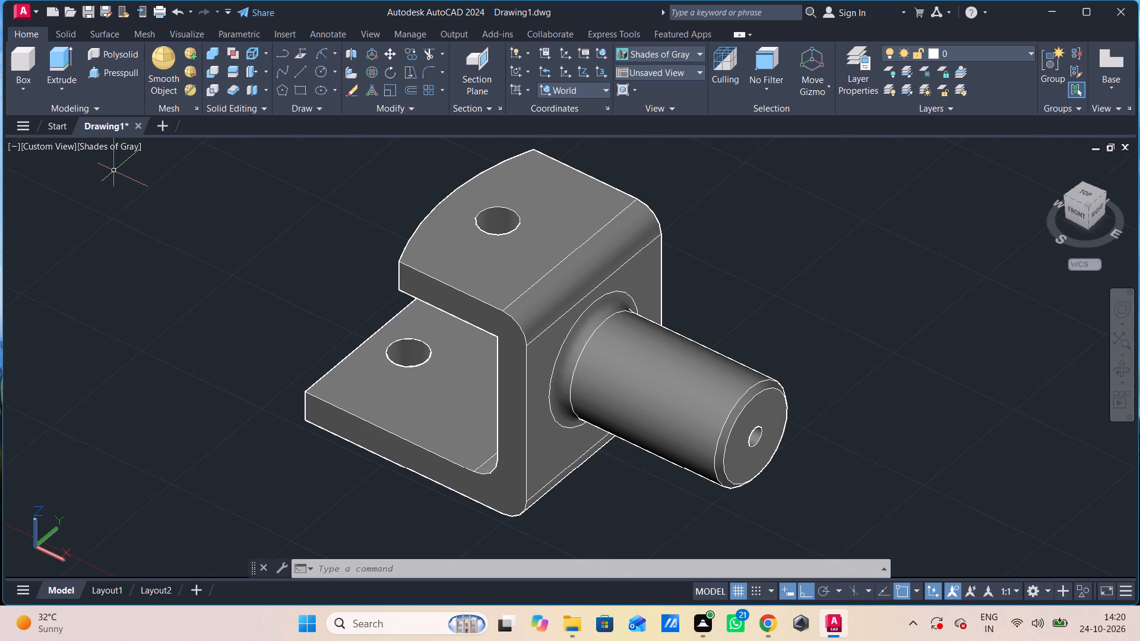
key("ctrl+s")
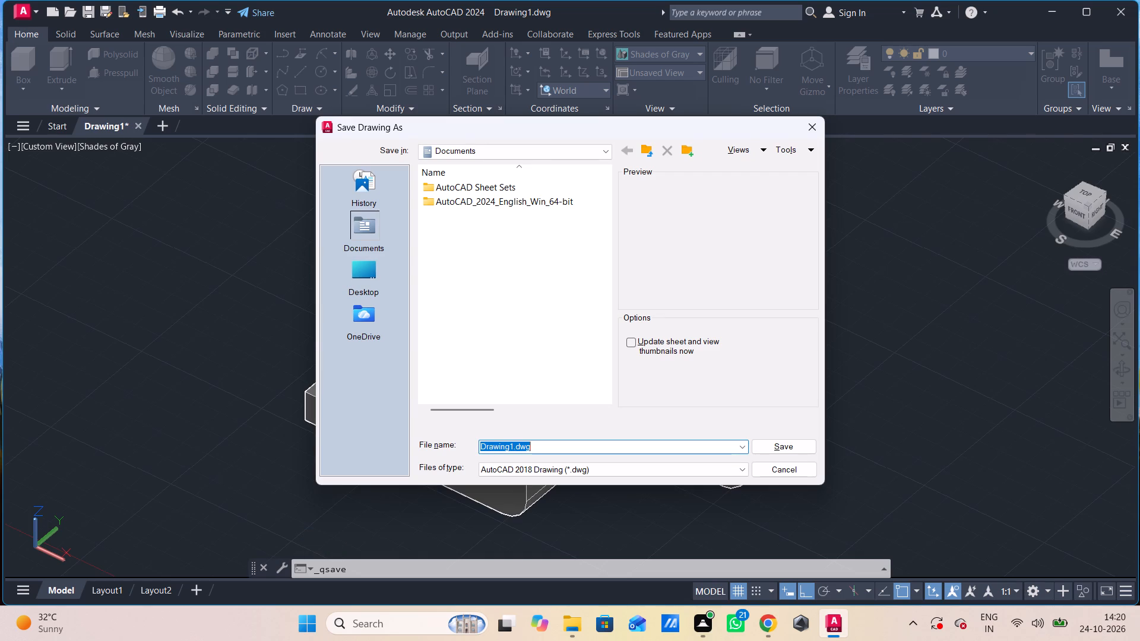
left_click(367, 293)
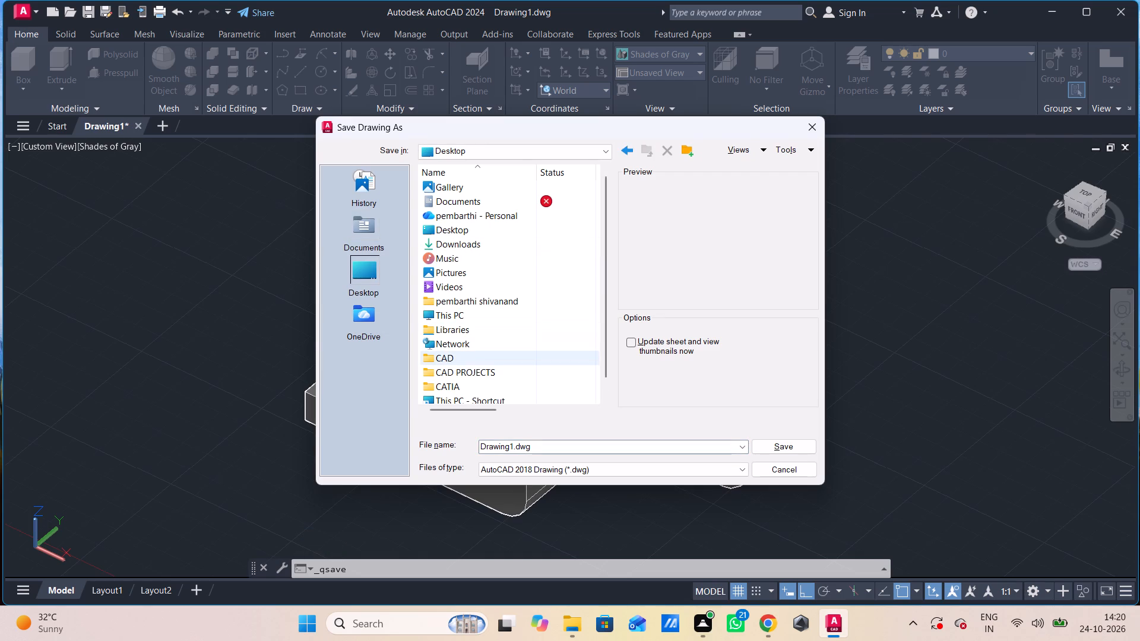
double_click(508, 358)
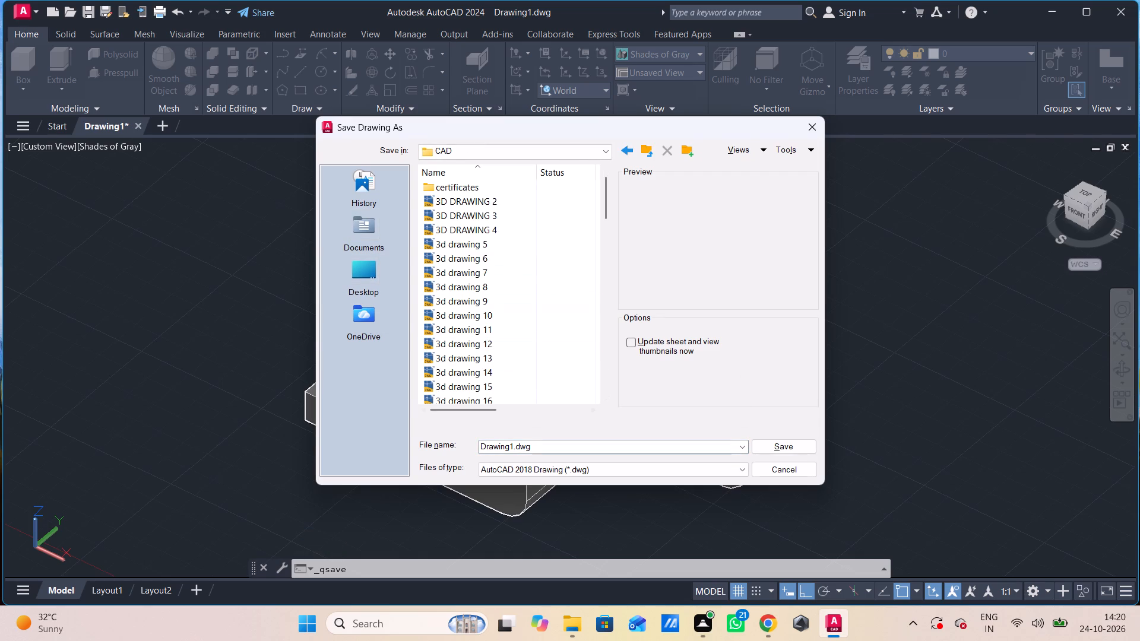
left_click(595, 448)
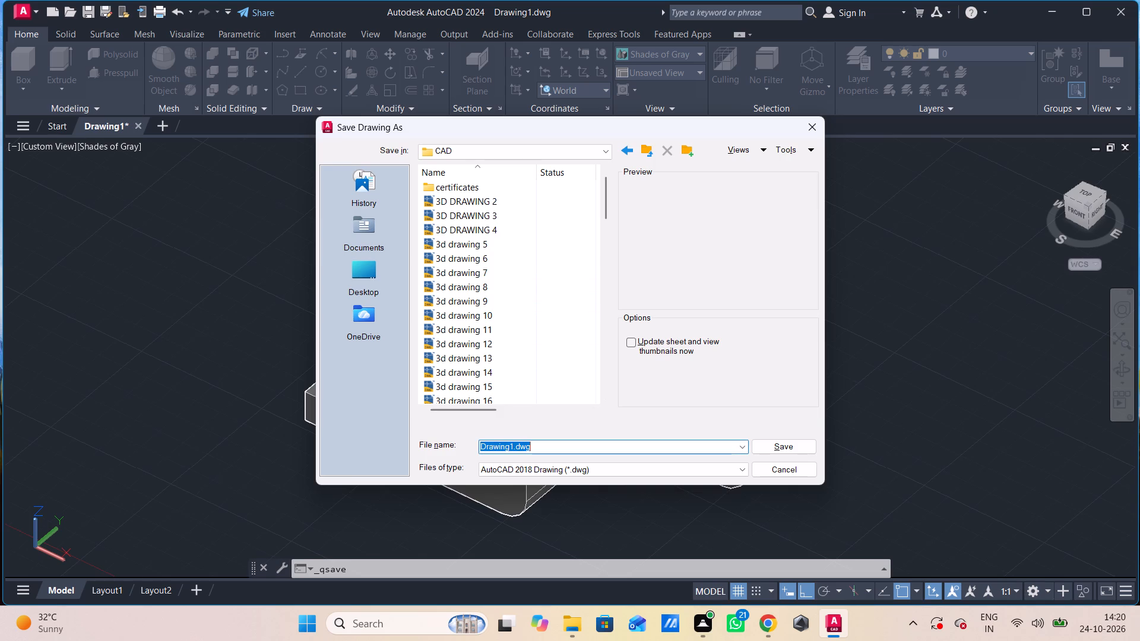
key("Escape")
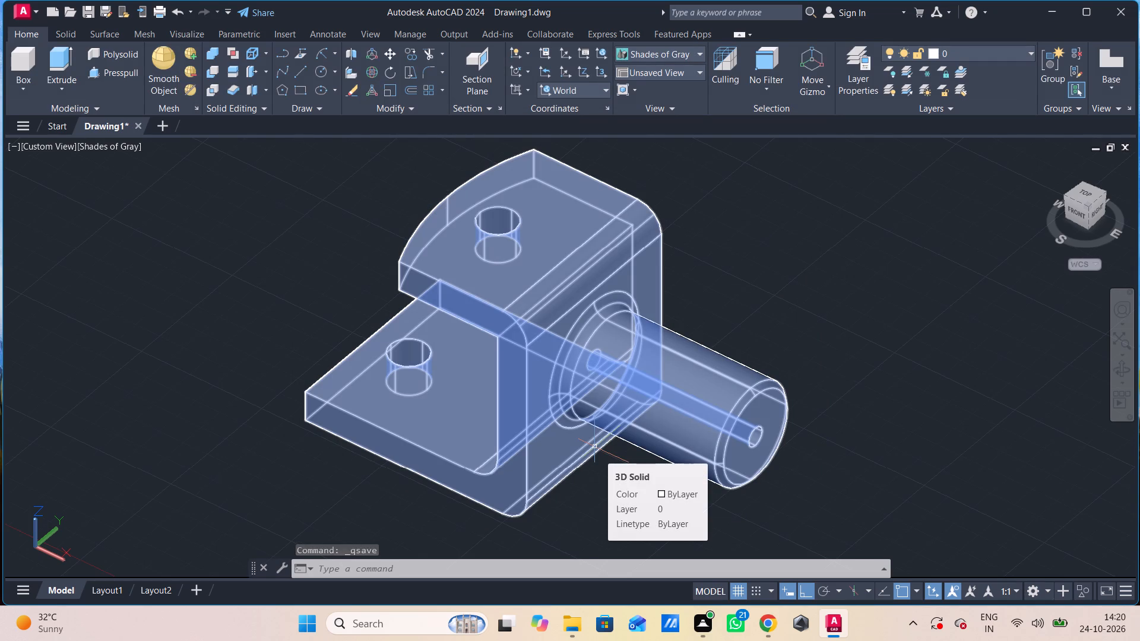
Save the drawing as a35 in the CAD folder on the Desktop.
key("ctrl+s")
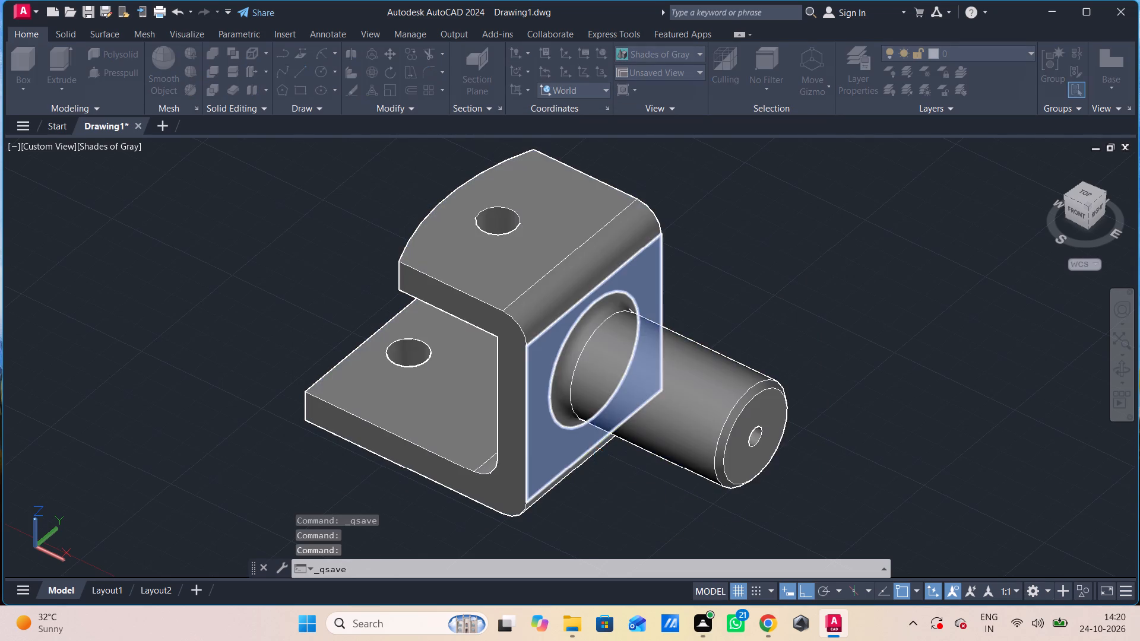
left_click(368, 269)
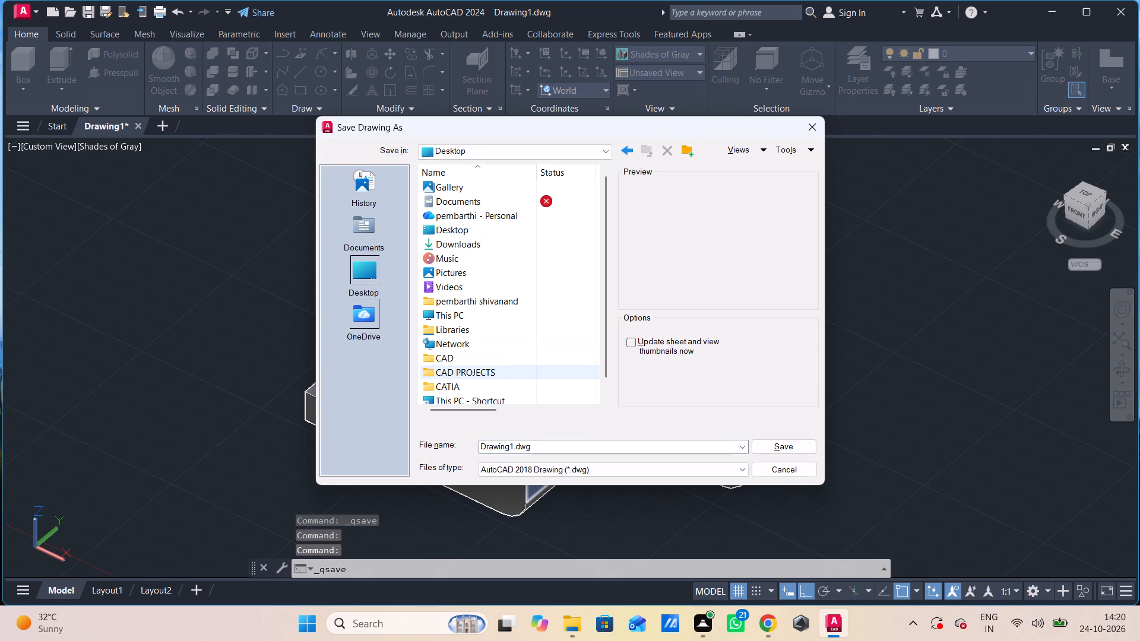
double_click(540, 362)
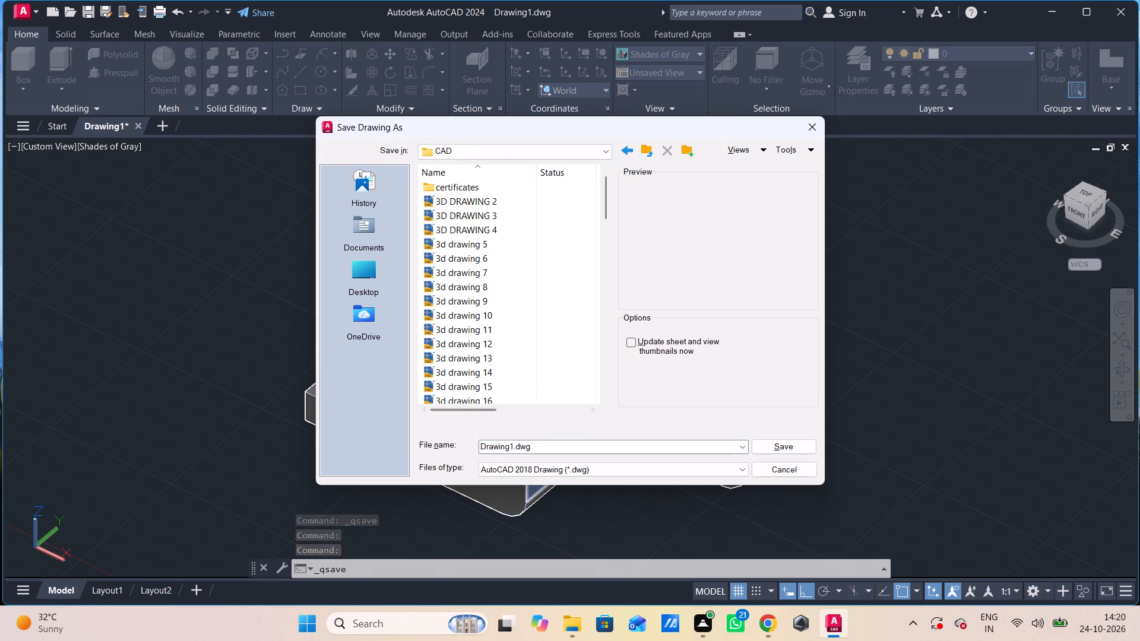
left_click(547, 437)
left_click(547, 445)
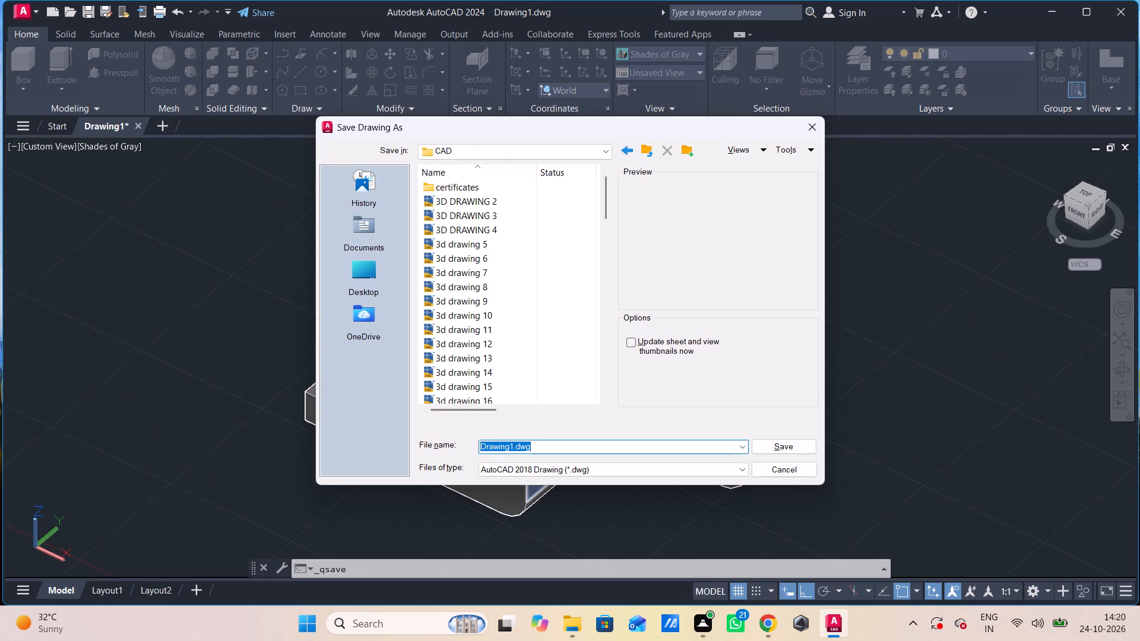
type("a3")
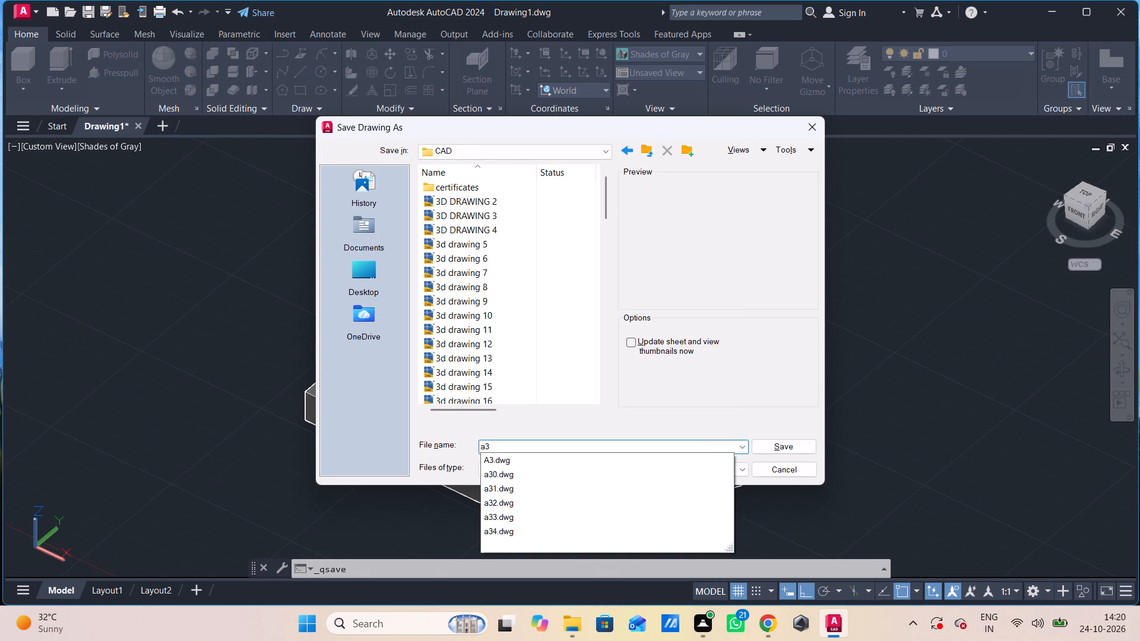
key("4")
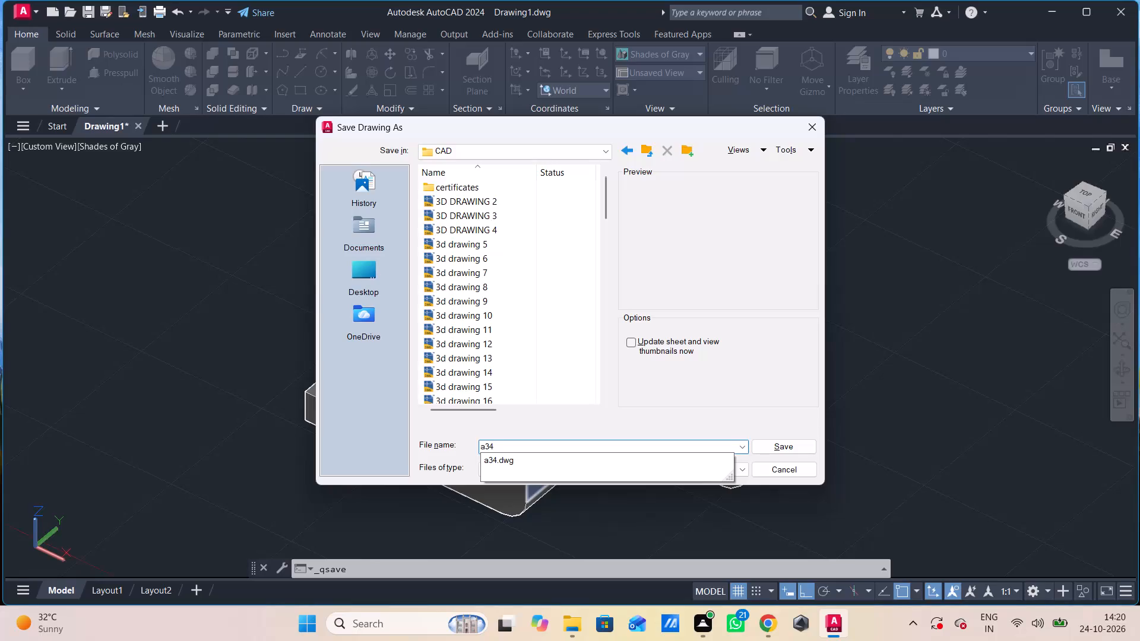
key("BackSpace")
key("5")
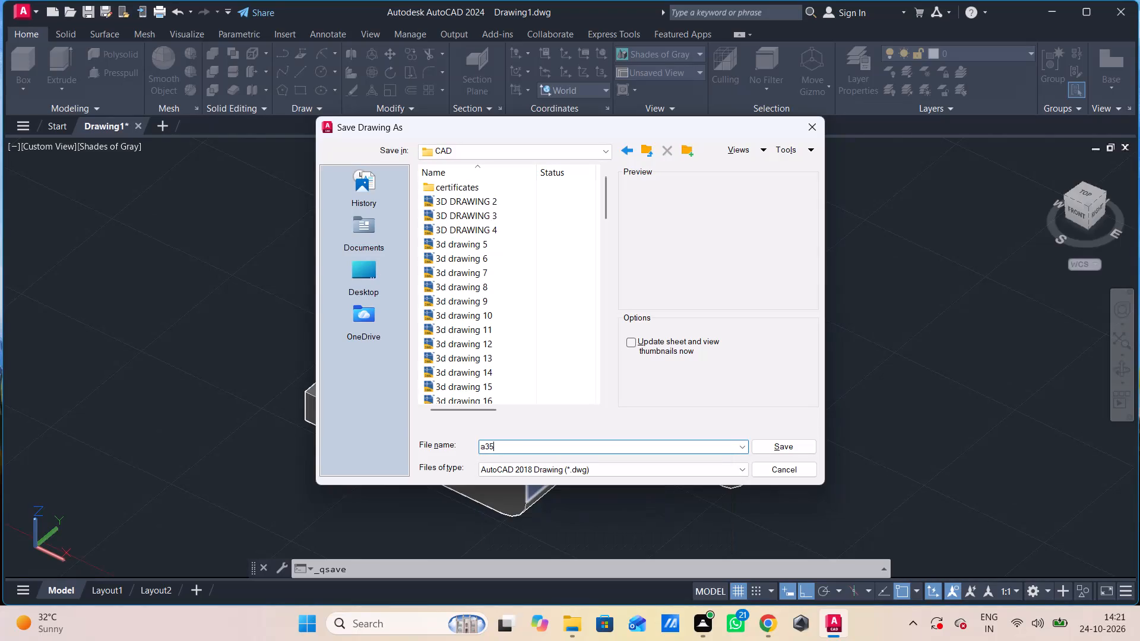
left_click(784, 446)
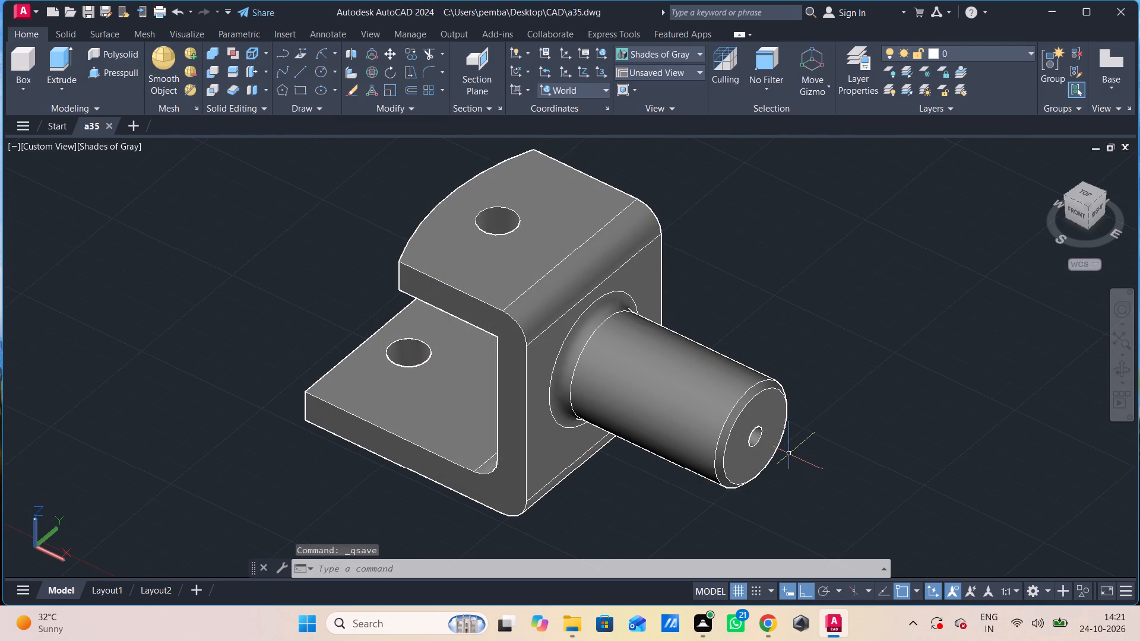
Set up a plot of the model with the AutoCAD PDF (High Quality Print).pc3 plotter, centred on the paper.
key("ctrl+p")
left_click(401, 220)
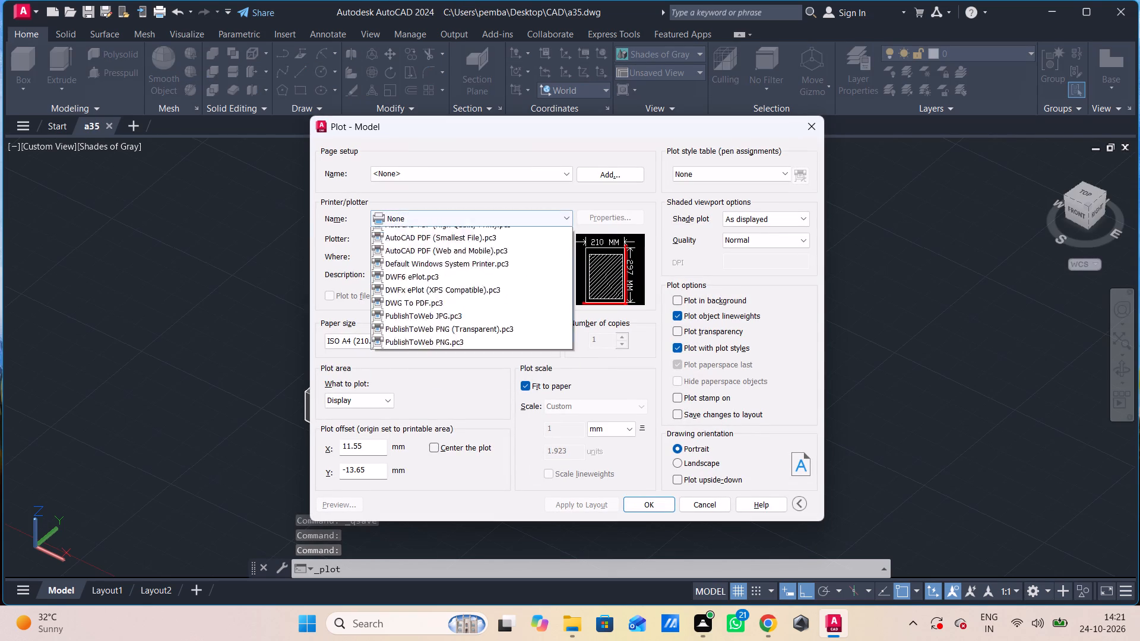
left_click(418, 283)
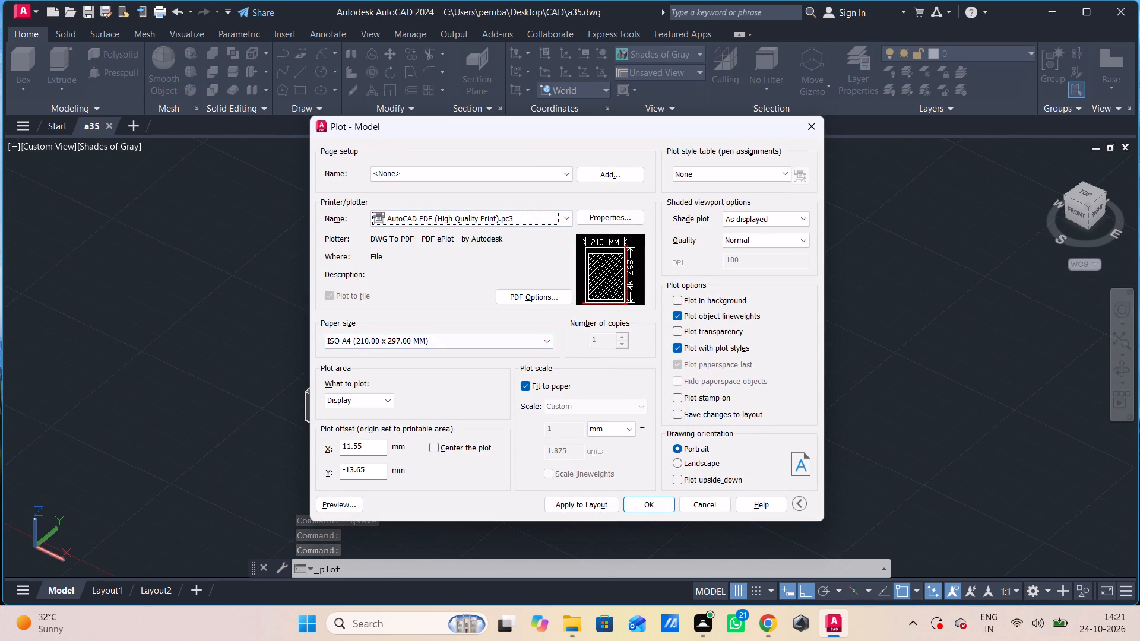
left_click(428, 444)
left_click(429, 446)
Define the plot area as a window enclosing the whole bracket and preview the plot.
left_click(375, 401)
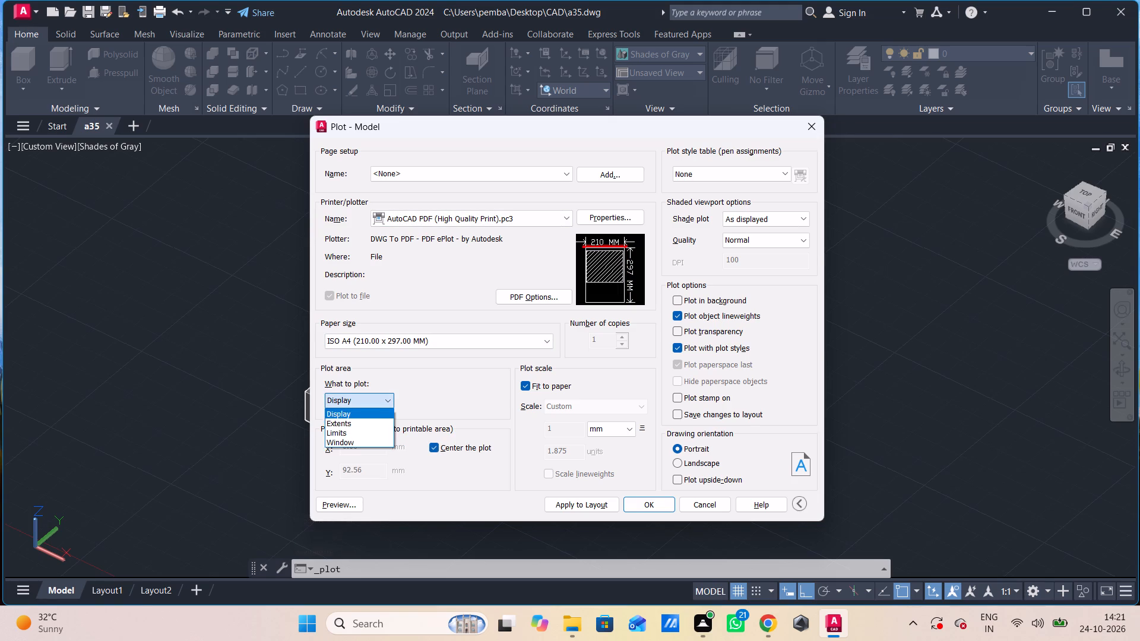
left_click(378, 442)
scroll(692, 253, "down", 1)
middle_click_drag(769, 168, 772, 195)
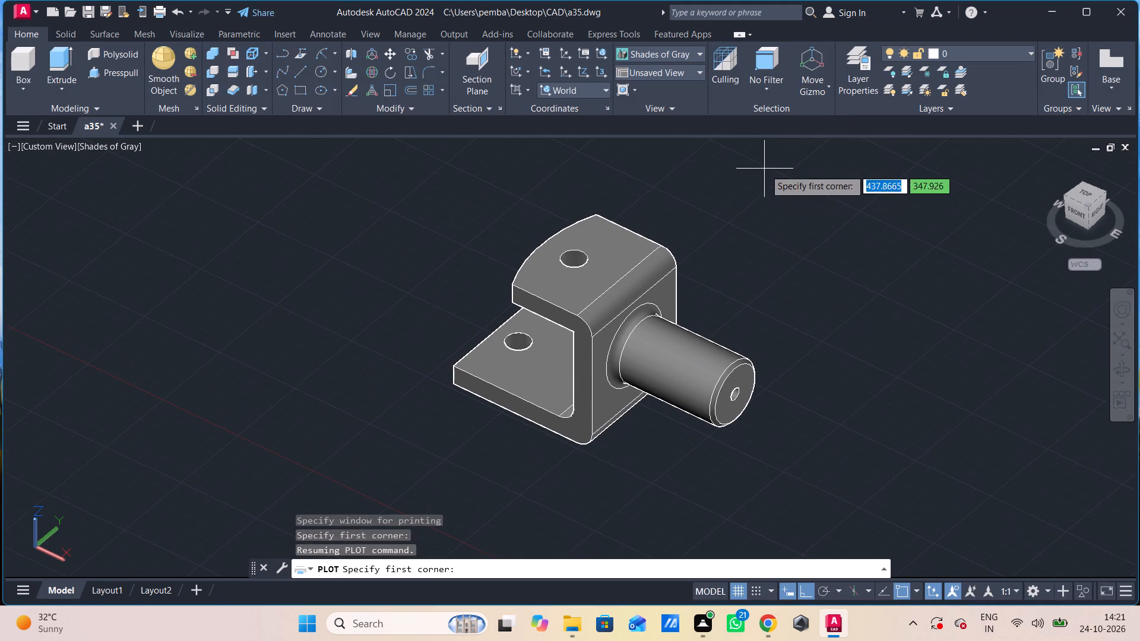
left_click(824, 160)
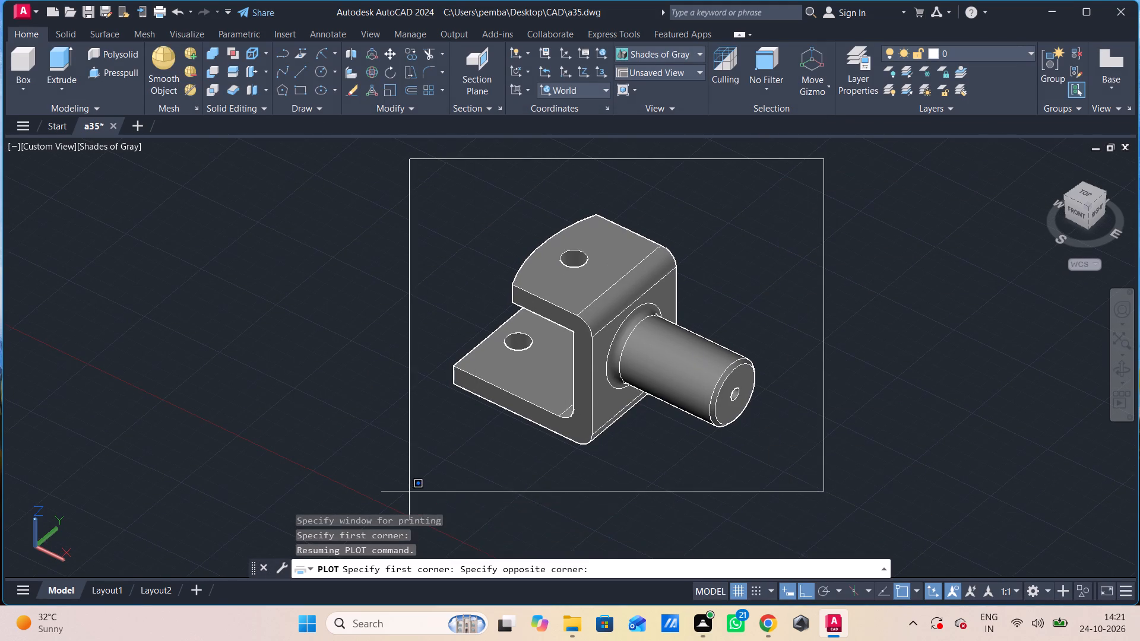
left_click(410, 493)
left_click(328, 497)
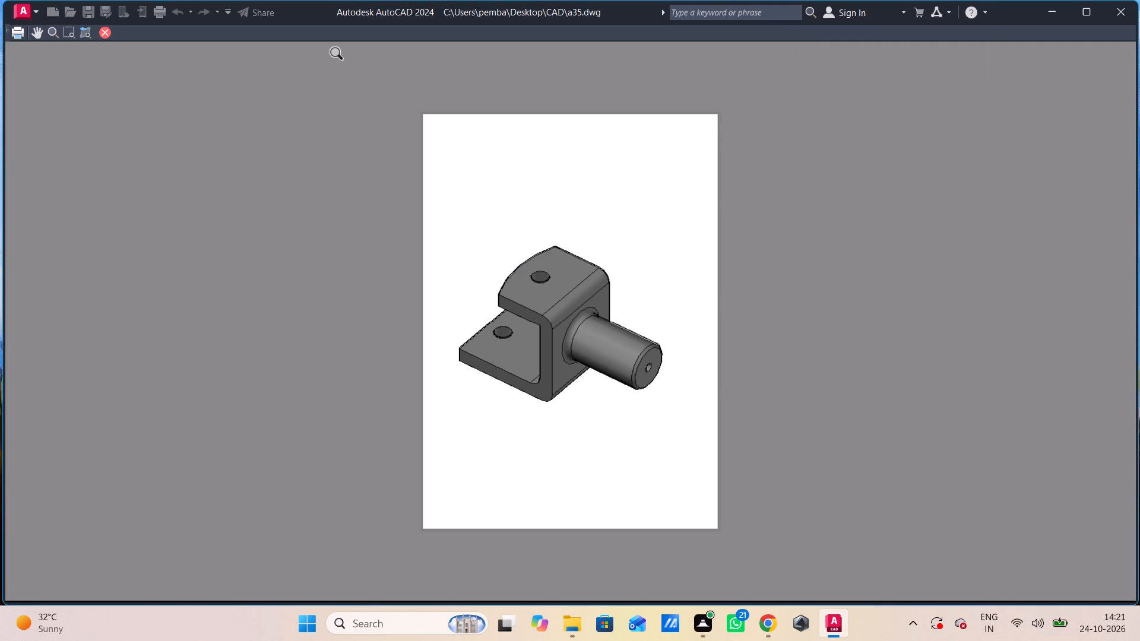
Plot to a35-Model.pdf in the Desktop CAD folder and close the PDF that opens.
left_click(17, 33)
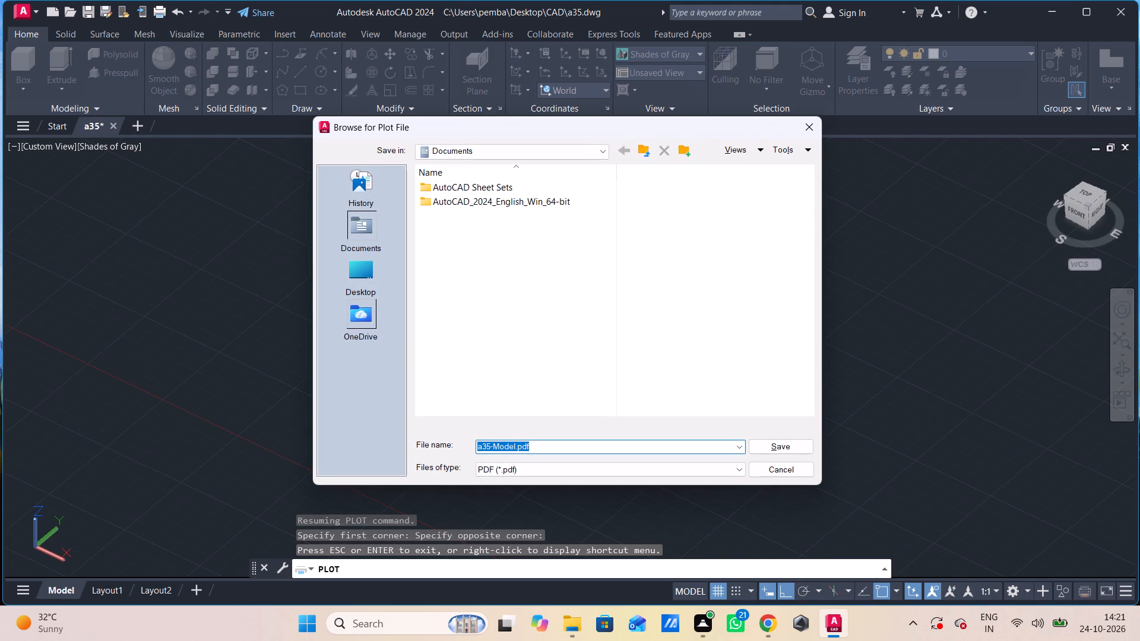
left_click(374, 287)
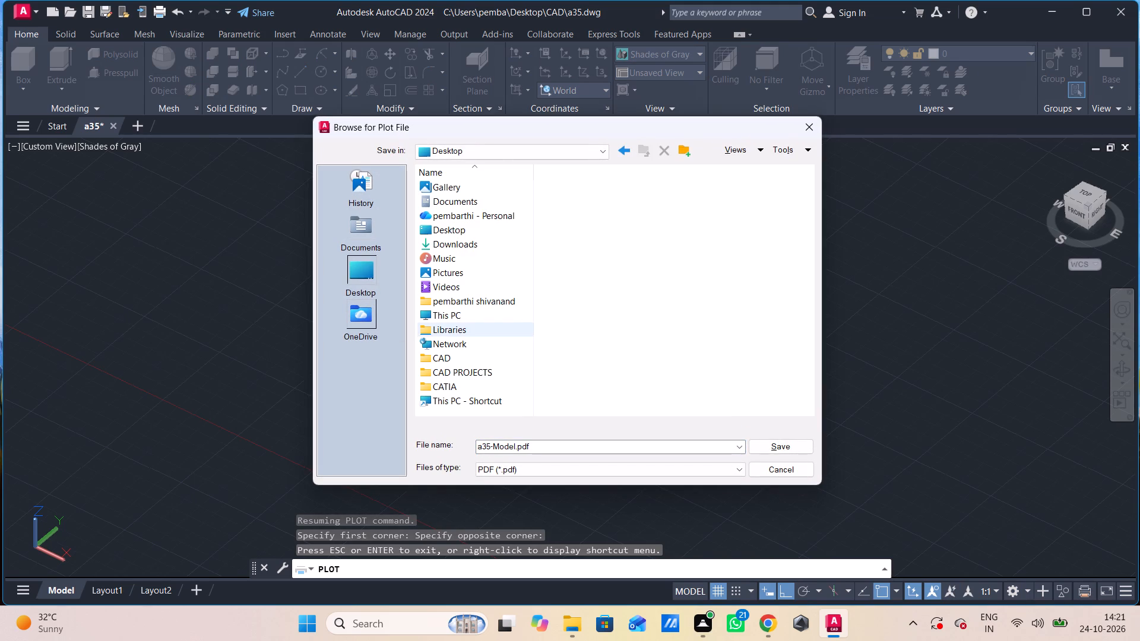
double_click(440, 353)
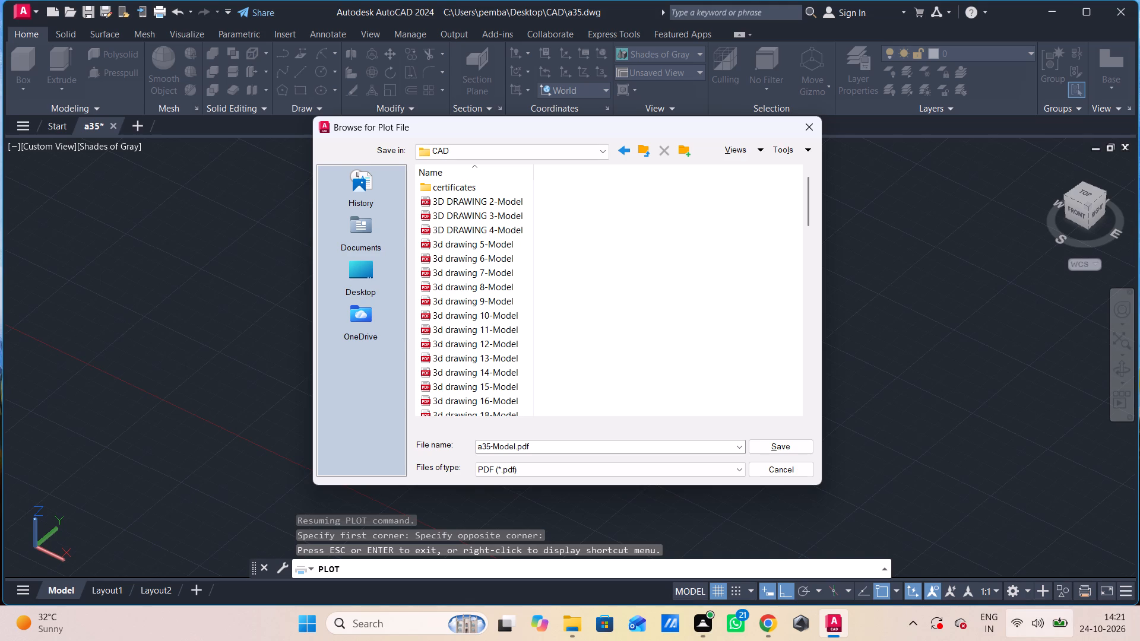
left_click(780, 442)
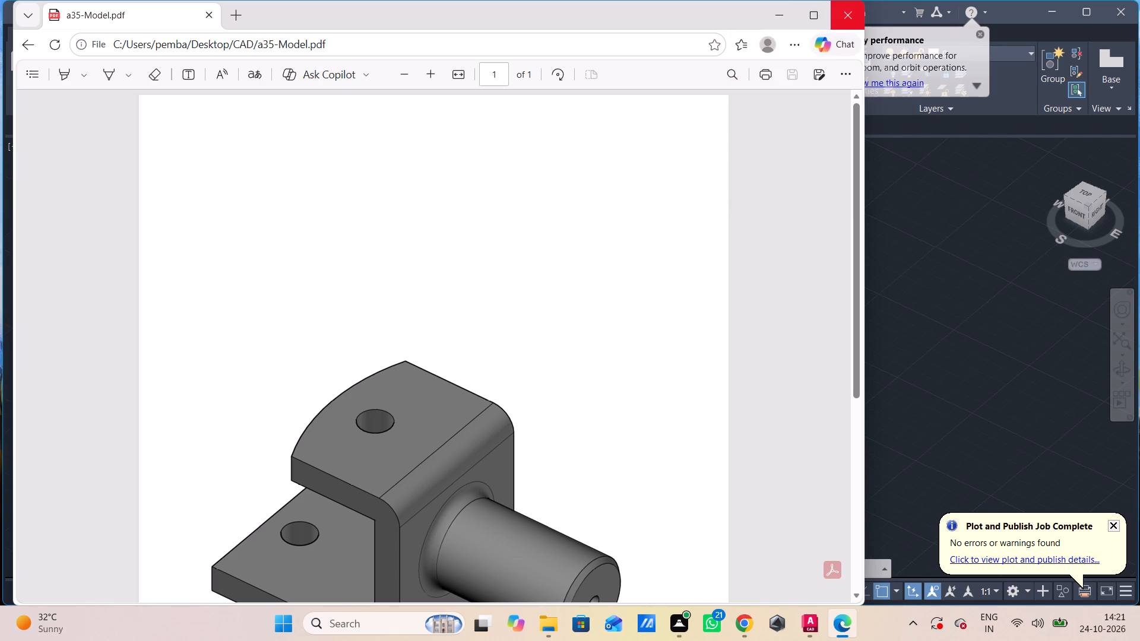
left_click(848, 6)
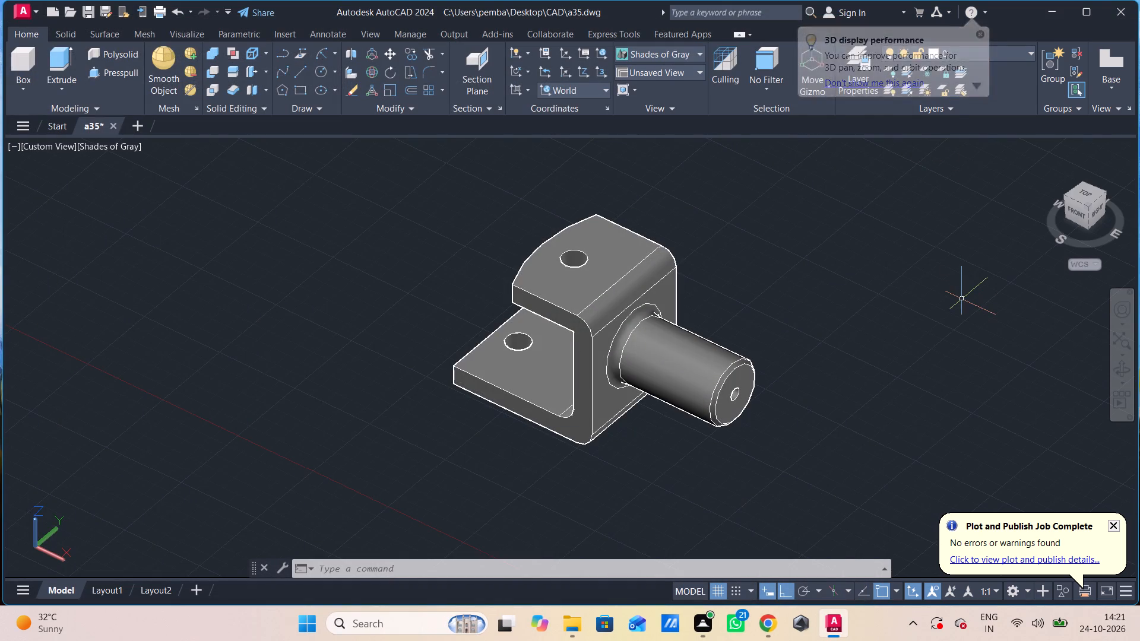